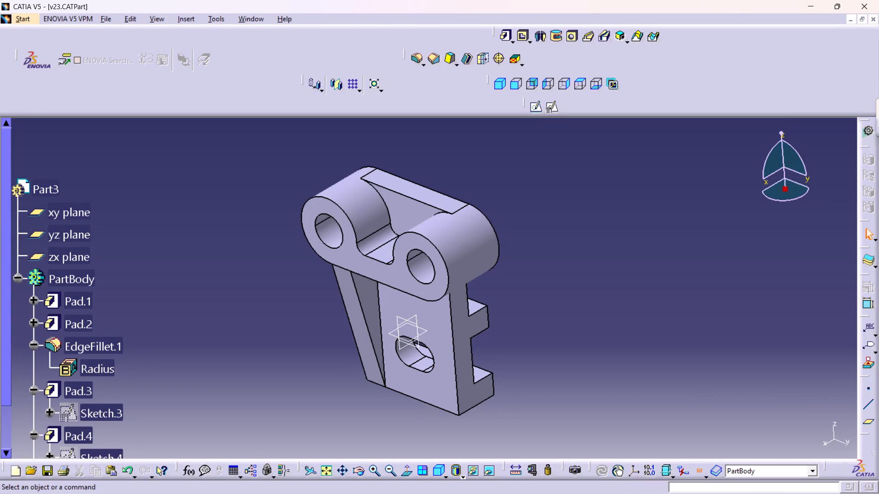
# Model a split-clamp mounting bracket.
# Create a new part in the Part Design workbench, keeping the default part name and hybrid design enabled.
pyautogui.click(21, 15)
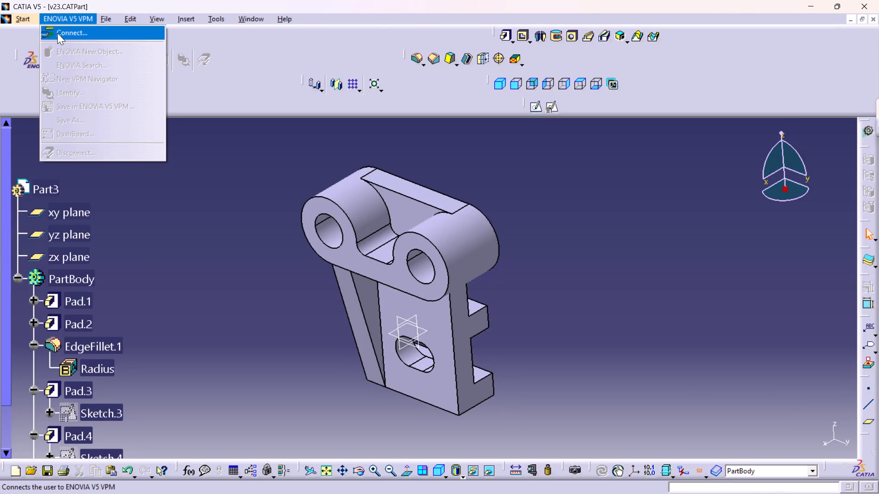
pyautogui.click(38, 44)
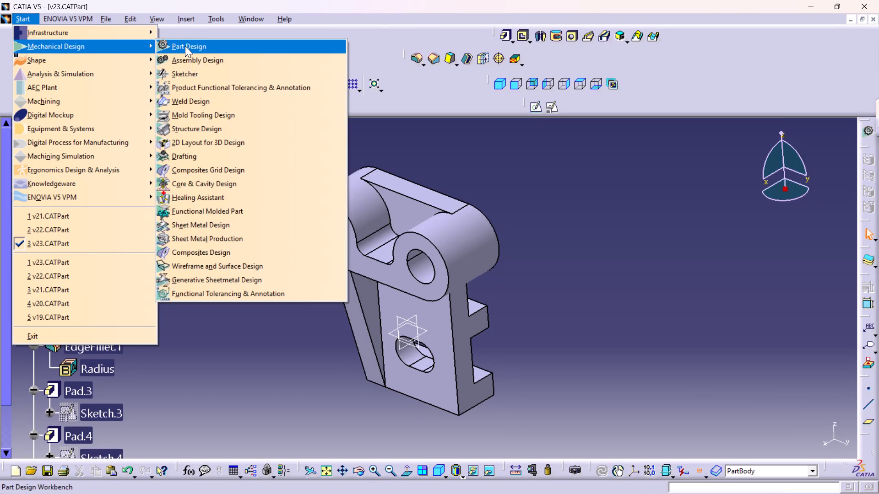
pyautogui.click(185, 46)
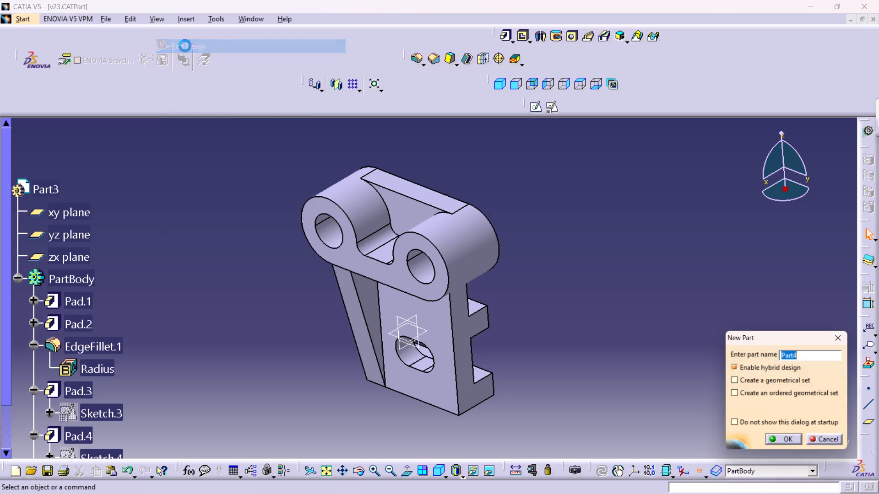
pyautogui.click(789, 440)
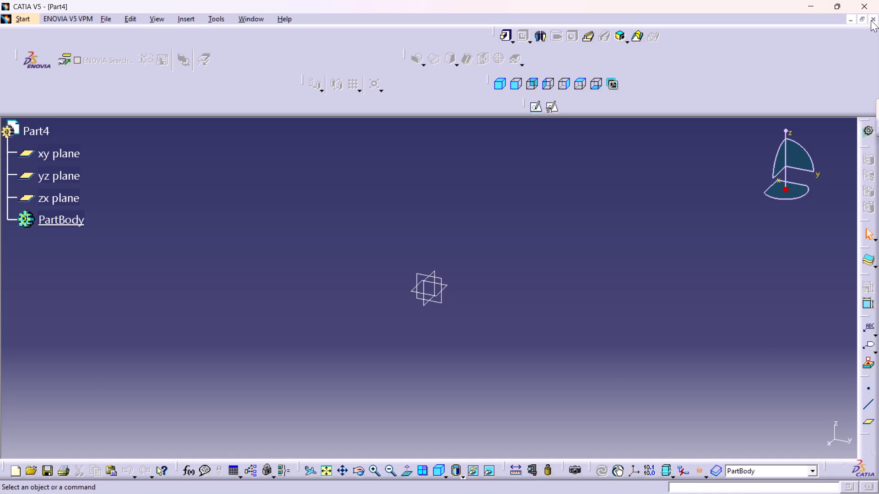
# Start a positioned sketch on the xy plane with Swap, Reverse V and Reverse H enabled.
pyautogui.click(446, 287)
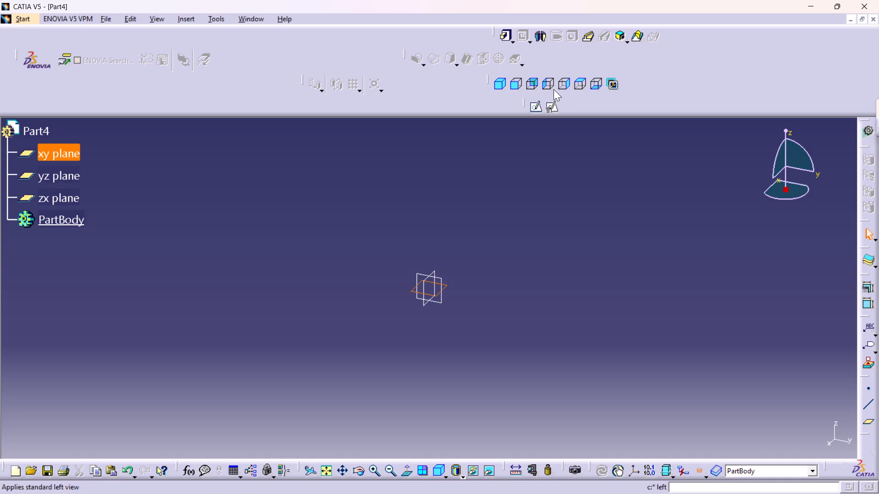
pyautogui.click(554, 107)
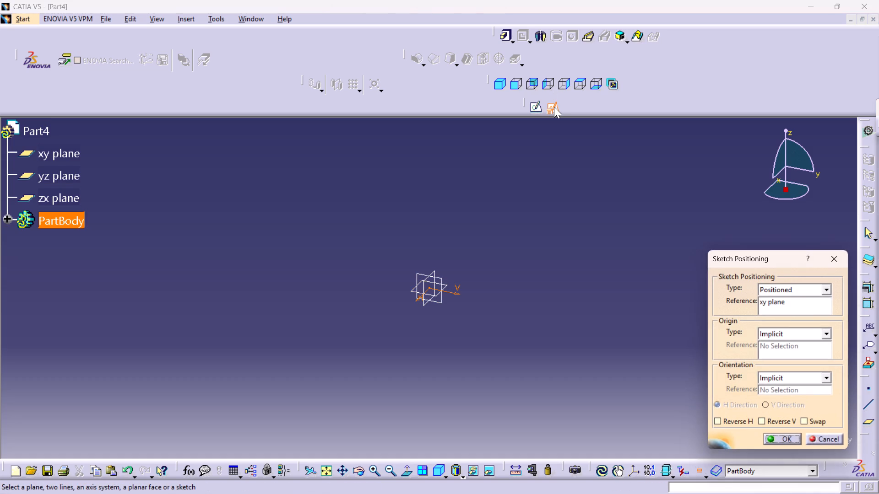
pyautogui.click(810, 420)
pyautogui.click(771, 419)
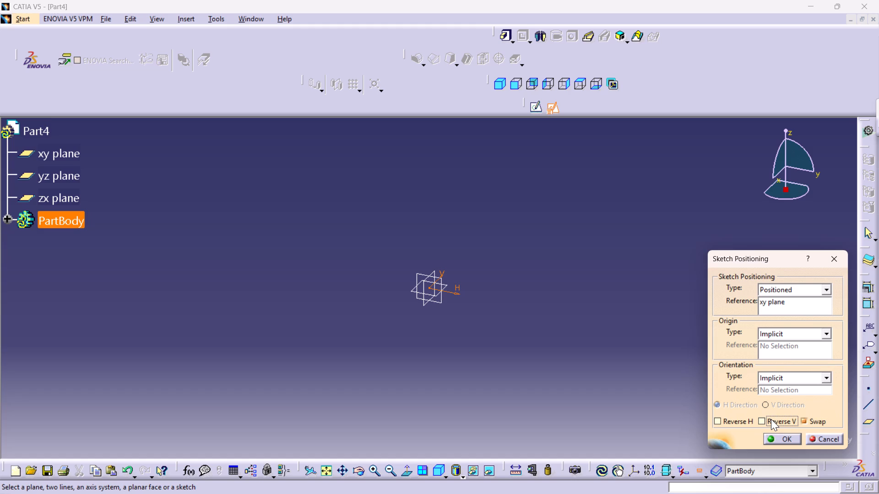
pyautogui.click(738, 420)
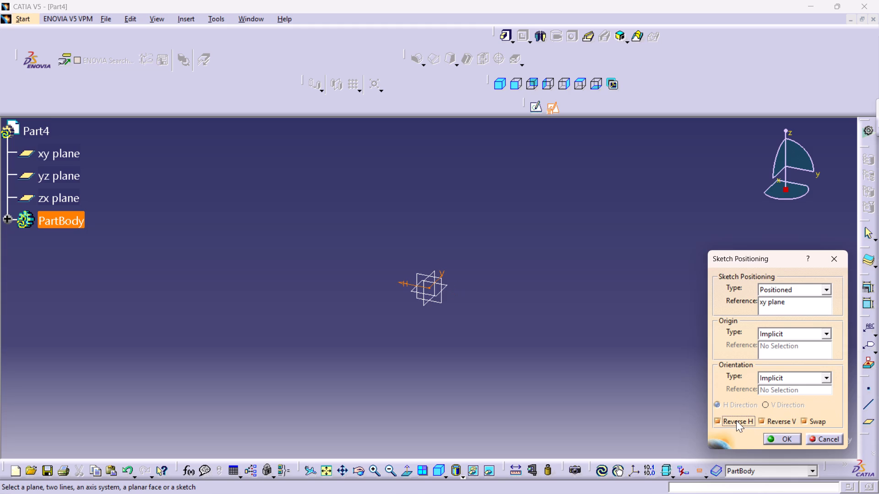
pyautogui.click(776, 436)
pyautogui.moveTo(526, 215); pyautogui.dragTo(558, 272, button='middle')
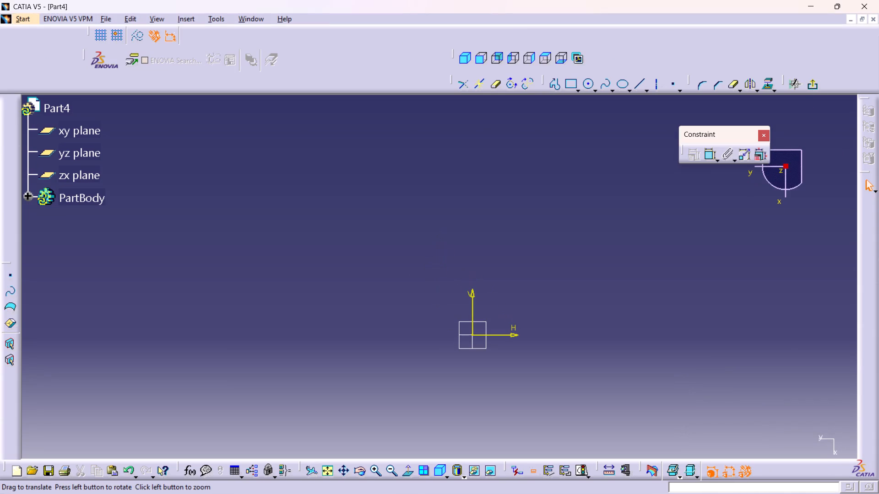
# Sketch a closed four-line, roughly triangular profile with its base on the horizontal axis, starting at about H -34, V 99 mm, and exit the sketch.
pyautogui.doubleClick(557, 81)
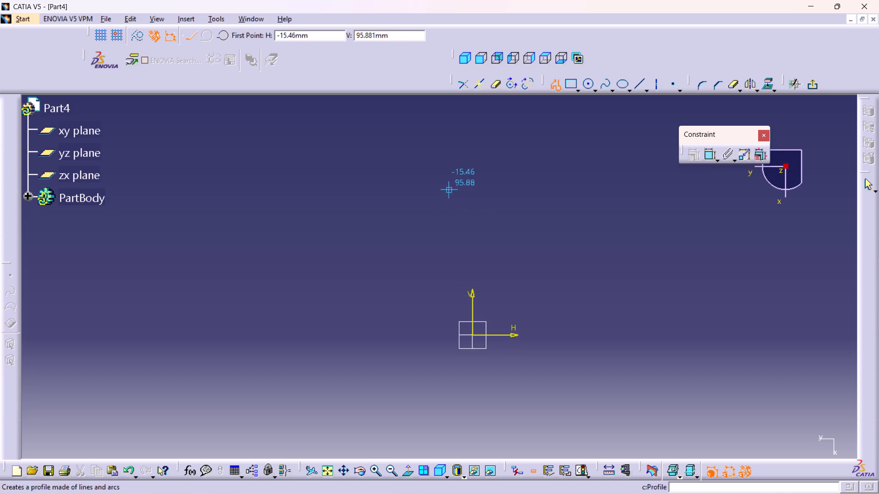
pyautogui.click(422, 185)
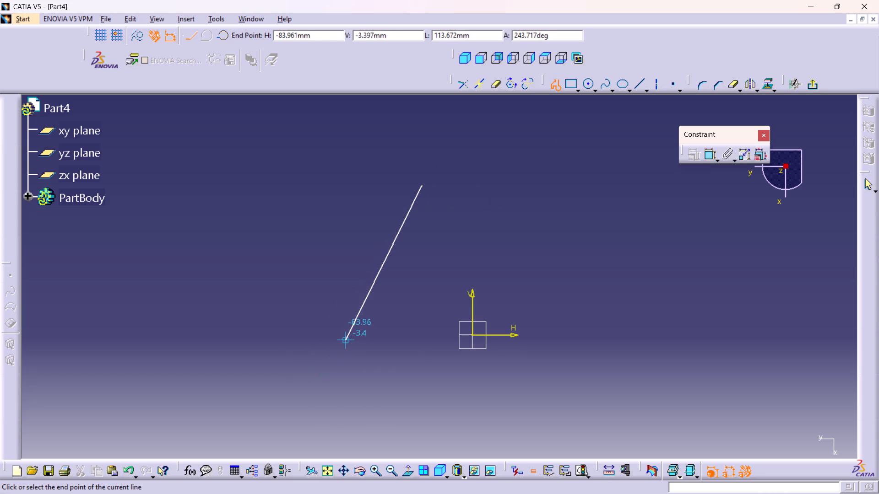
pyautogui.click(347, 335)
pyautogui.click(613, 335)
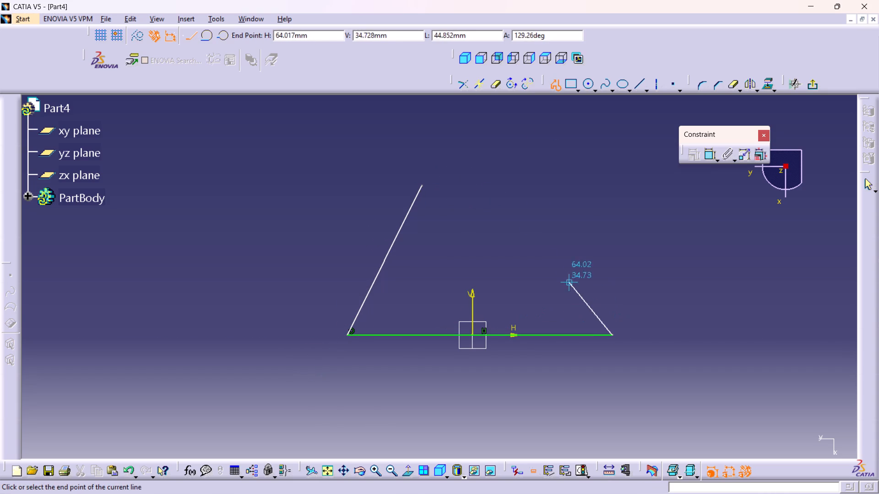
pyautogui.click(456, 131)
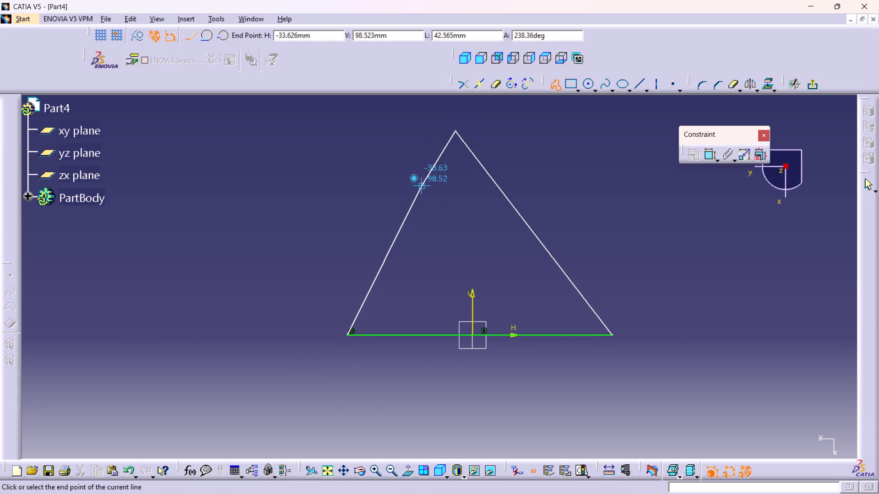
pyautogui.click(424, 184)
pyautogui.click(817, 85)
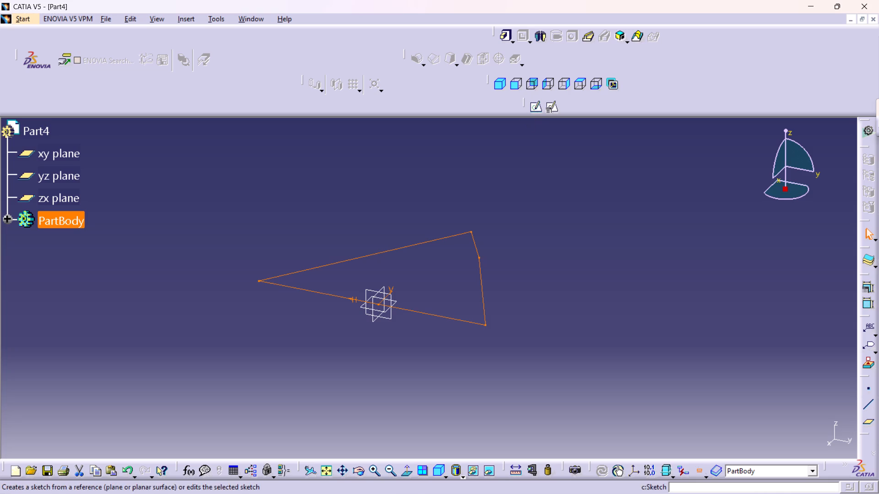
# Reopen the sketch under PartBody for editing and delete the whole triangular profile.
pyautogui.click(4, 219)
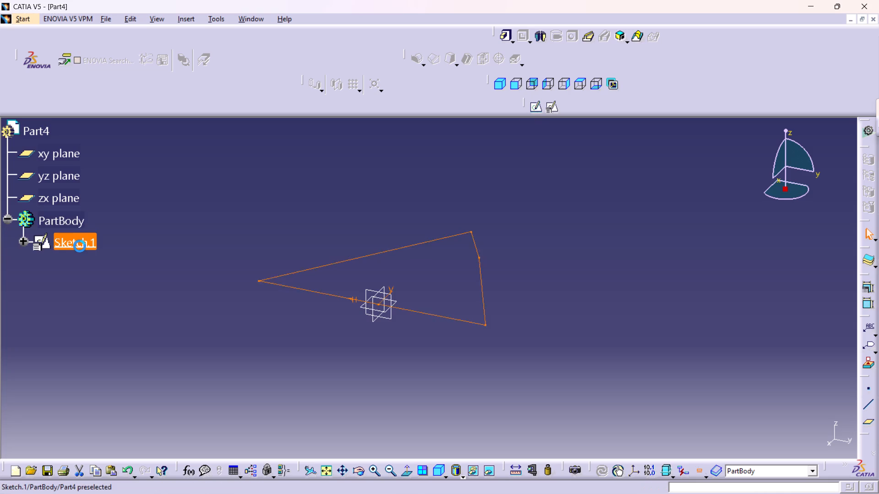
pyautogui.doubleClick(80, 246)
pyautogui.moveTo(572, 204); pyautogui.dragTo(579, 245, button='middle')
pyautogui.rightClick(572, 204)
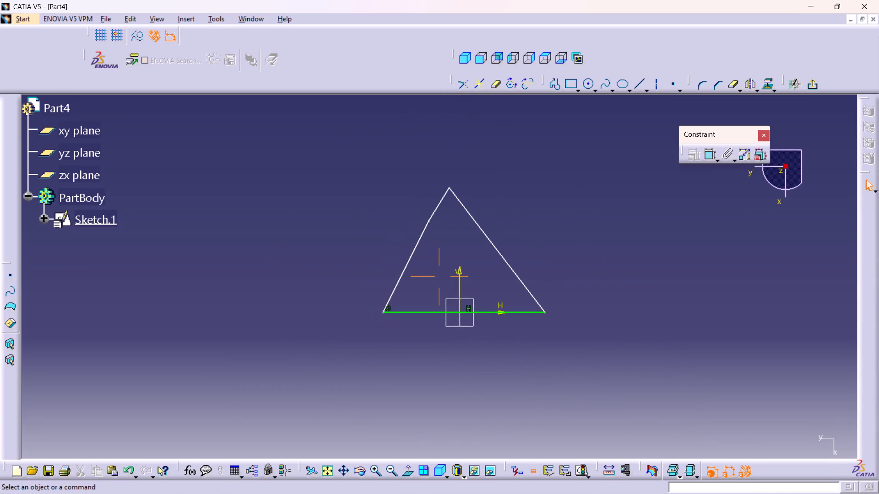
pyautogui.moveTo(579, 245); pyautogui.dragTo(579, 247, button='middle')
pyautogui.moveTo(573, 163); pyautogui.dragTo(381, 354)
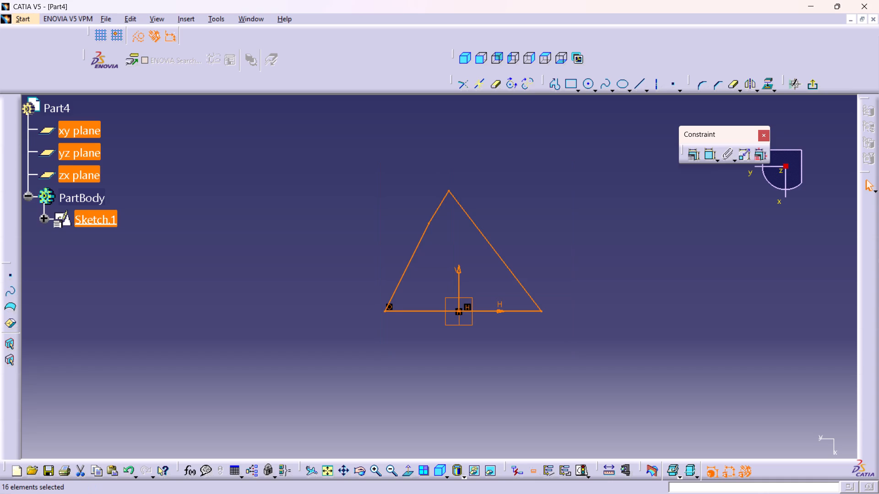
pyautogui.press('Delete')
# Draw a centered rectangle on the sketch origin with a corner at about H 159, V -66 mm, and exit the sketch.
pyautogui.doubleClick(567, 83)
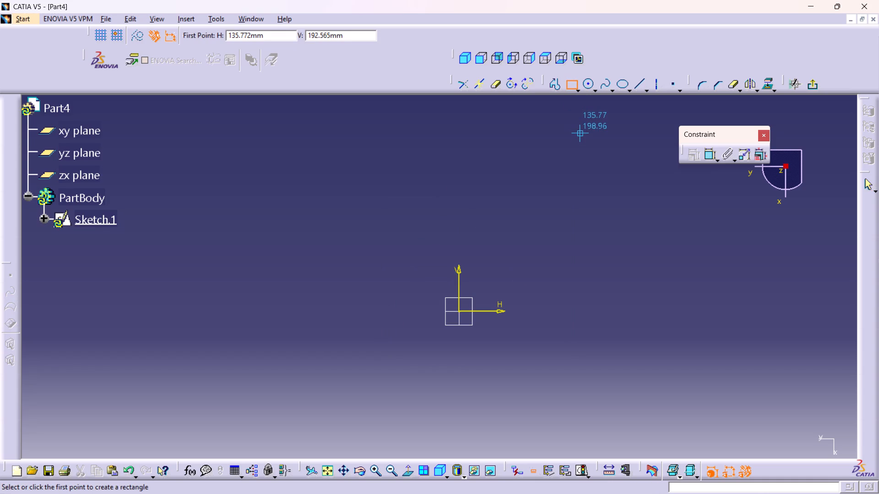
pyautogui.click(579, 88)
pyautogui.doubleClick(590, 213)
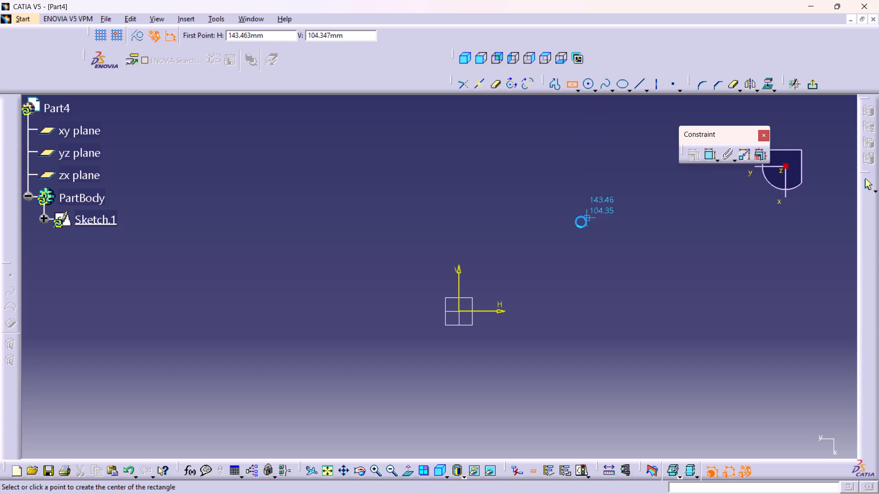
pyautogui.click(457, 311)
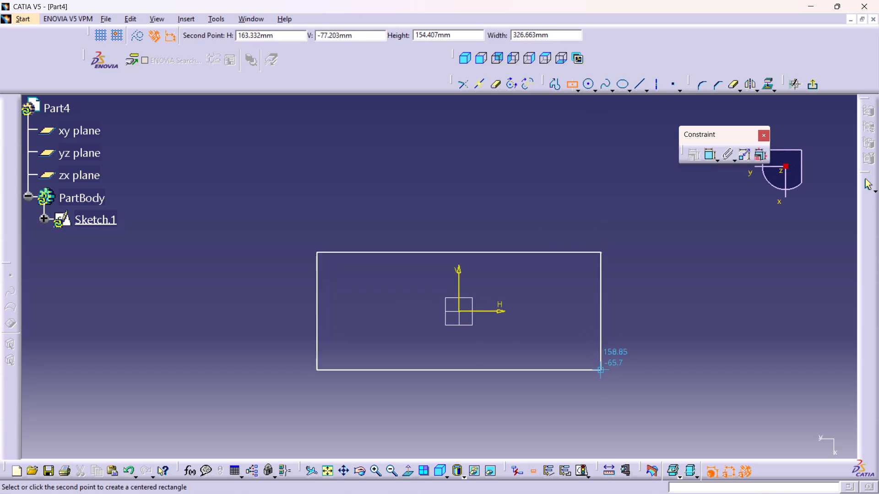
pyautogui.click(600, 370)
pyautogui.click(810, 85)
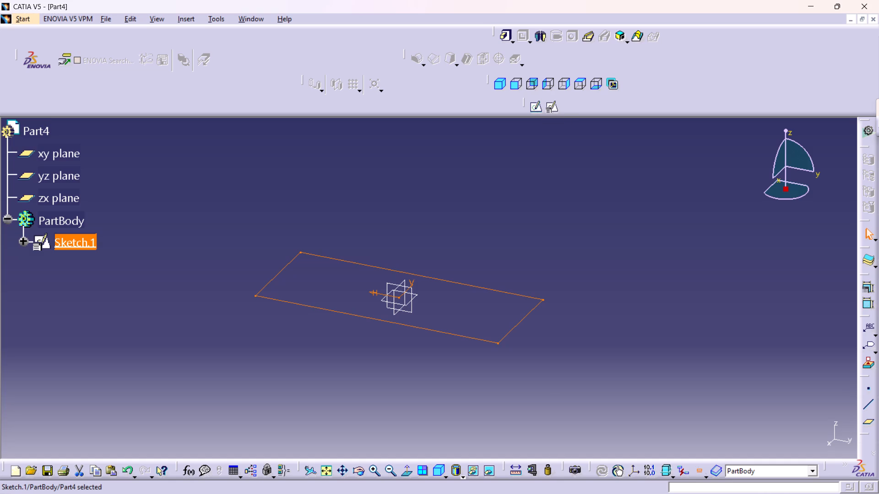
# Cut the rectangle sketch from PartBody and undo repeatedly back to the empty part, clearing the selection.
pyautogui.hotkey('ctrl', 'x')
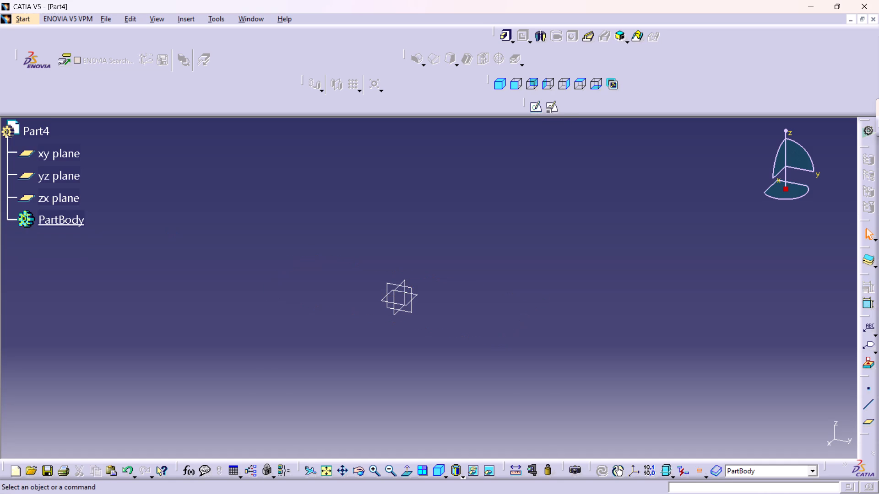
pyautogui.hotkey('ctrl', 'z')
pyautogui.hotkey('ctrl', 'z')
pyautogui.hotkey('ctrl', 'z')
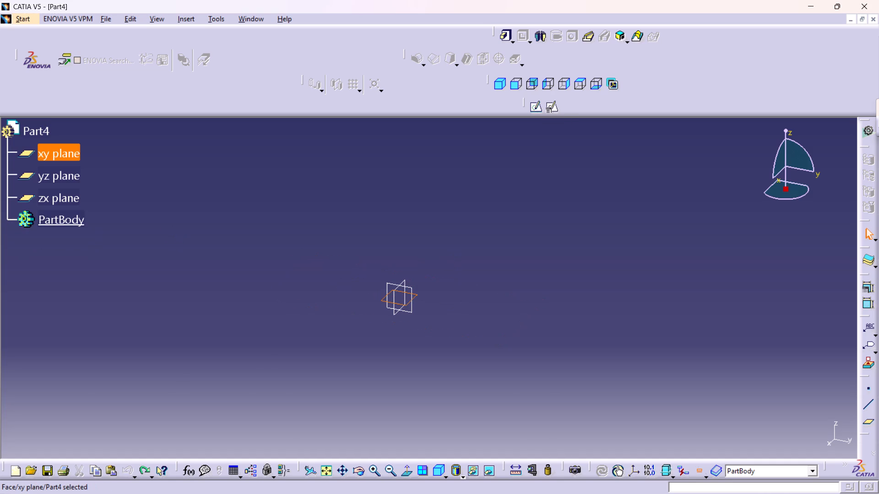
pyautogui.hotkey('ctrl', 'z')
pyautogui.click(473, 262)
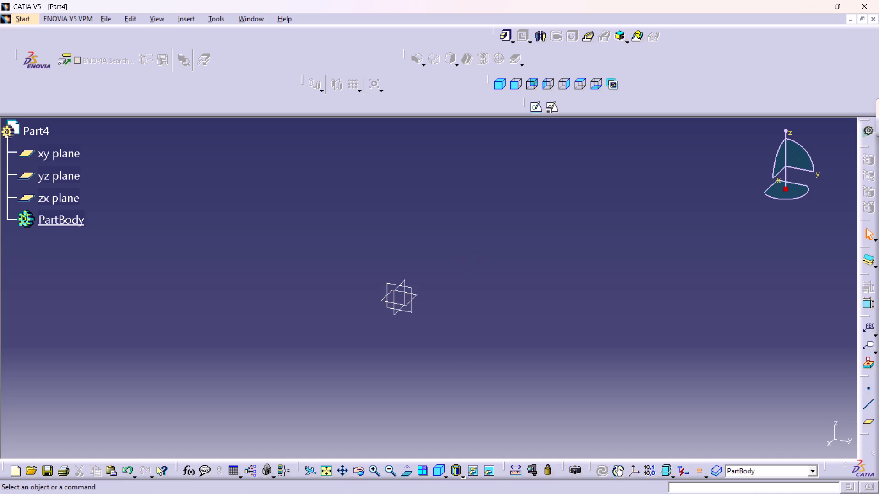
# Start a positioned sketch on the zx plane with implicit origin and orientation and no reversed or swapped axes.
pyautogui.click(416, 296)
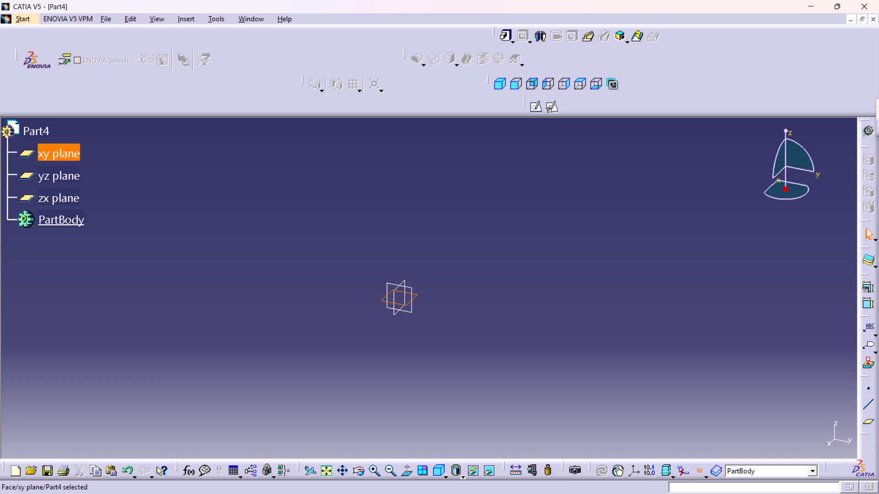
pyautogui.click(396, 315)
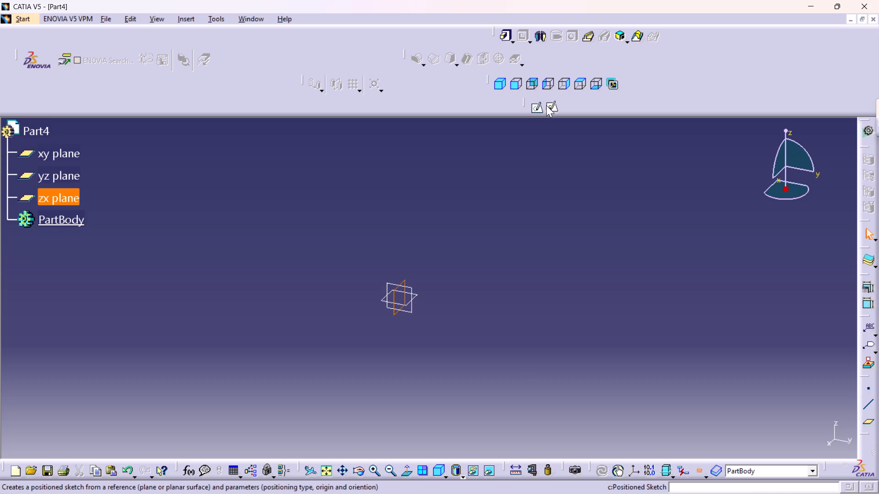
pyautogui.click(551, 105)
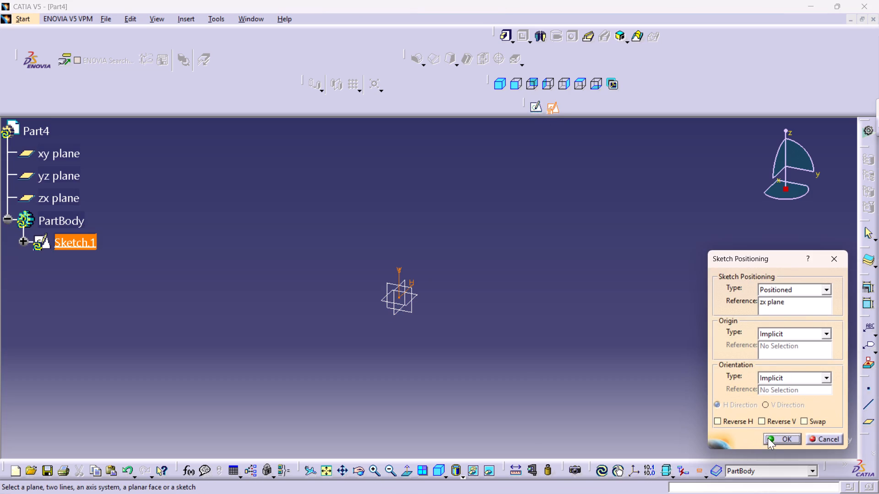
pyautogui.click(768, 438)
pyautogui.moveTo(538, 276); pyautogui.dragTo(570, 363, button='middle')
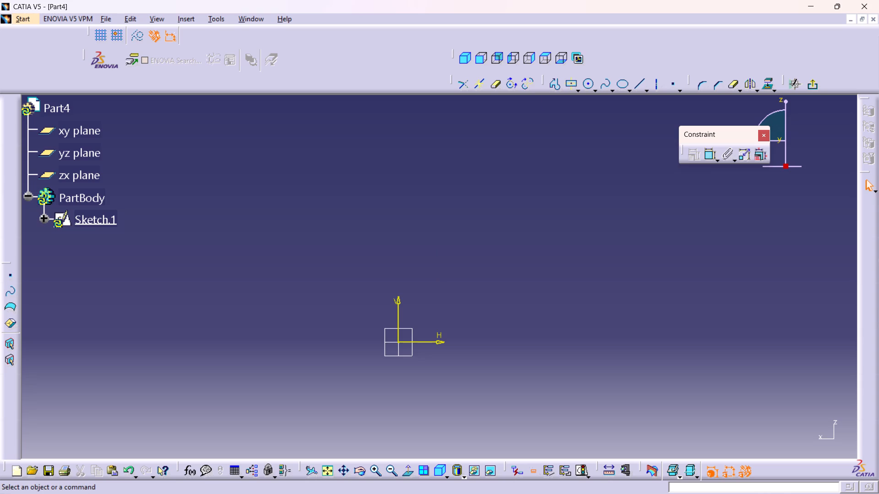
# Sketch a closed trapezoid about 173 mm high with a top edge about 103 mm long and its base on the horizontal axis; exit the sketch.
pyautogui.doubleClick(555, 86)
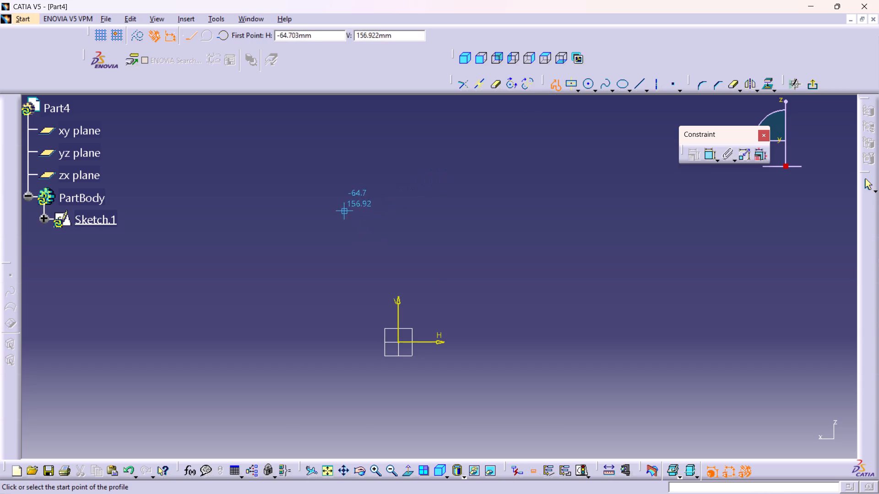
pyautogui.click(339, 198)
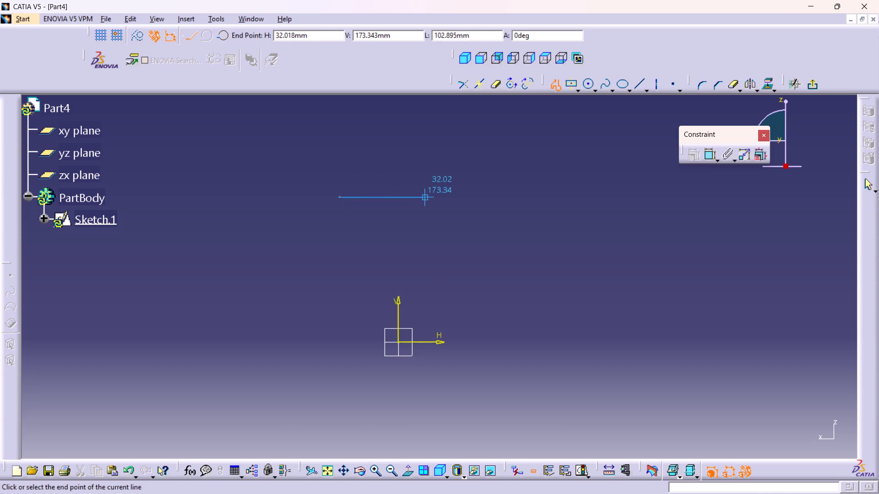
pyautogui.click(425, 199)
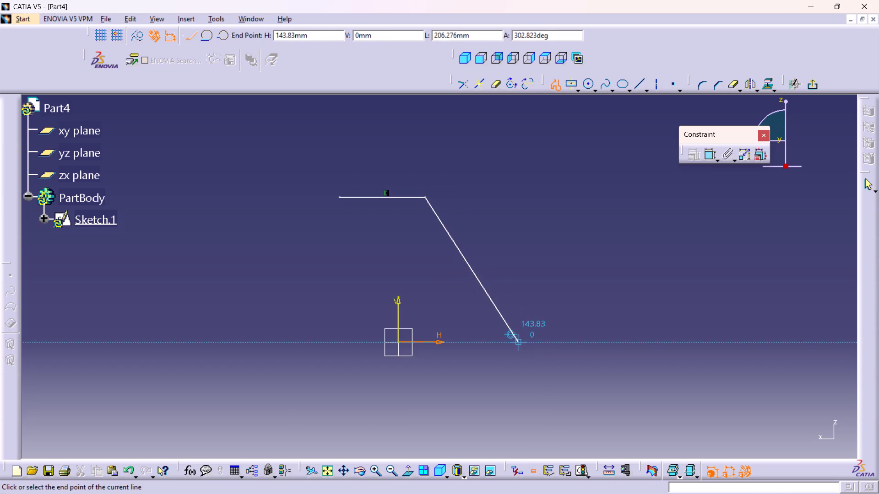
pyautogui.click(518, 340)
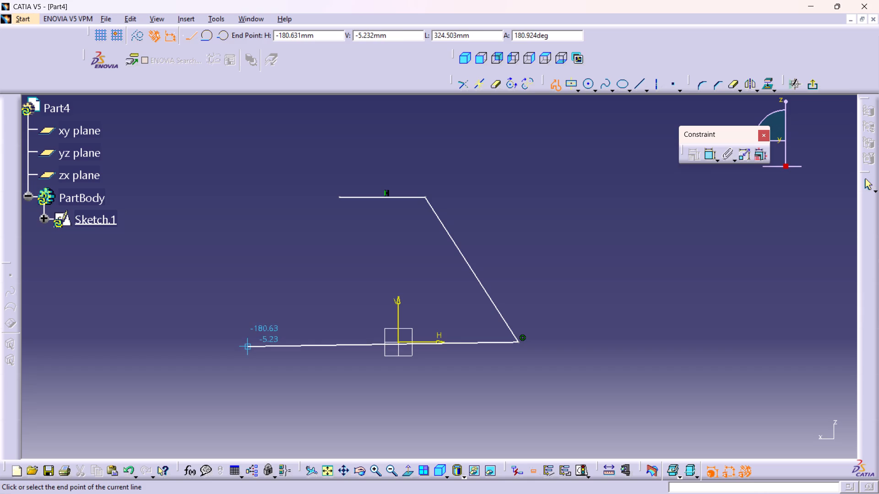
pyautogui.click(246, 343)
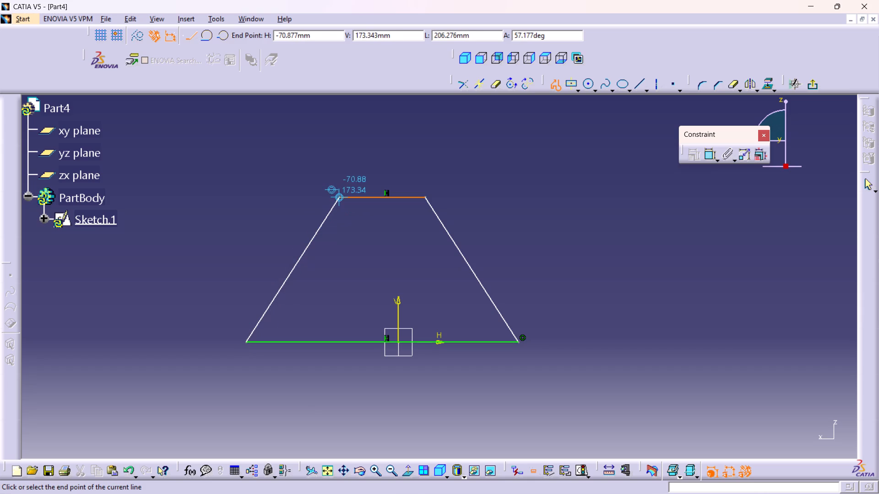
pyautogui.click(339, 198)
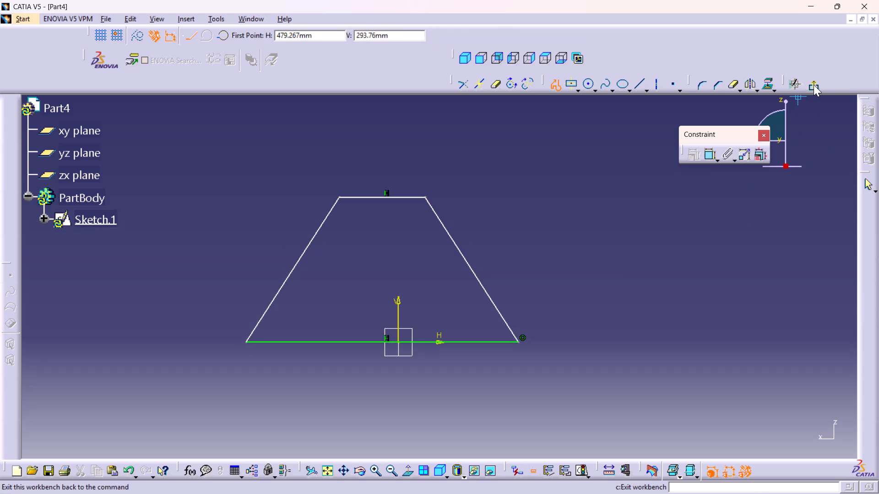
pyautogui.click(814, 84)
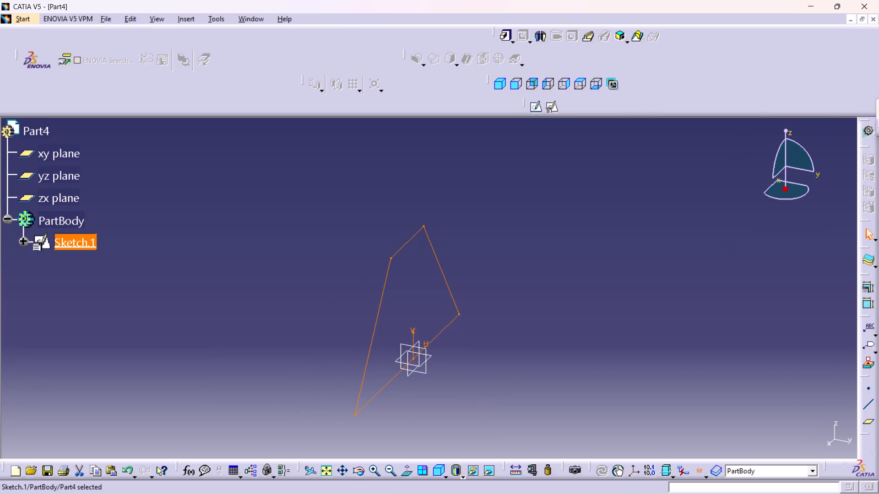
# Reopen the sketch on the zx plane and delete the whole trapezoid profile.
pyautogui.doubleClick(77, 245)
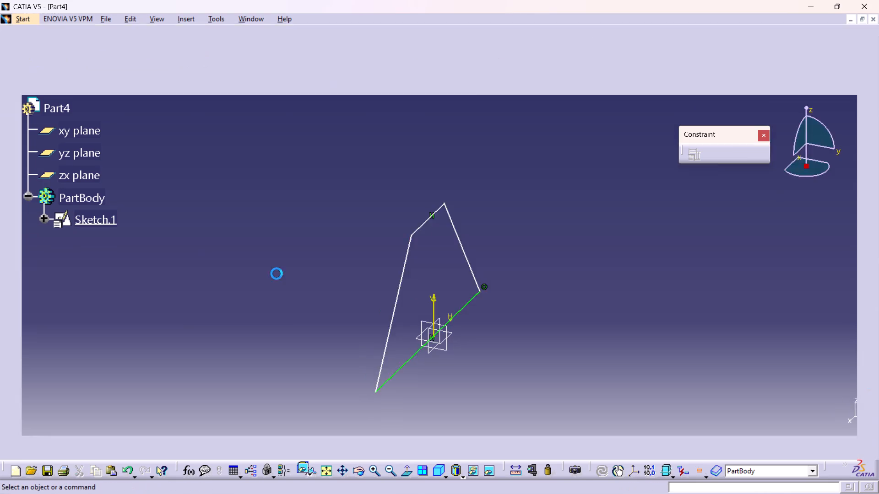
pyautogui.moveTo(544, 151); pyautogui.dragTo(396, 301)
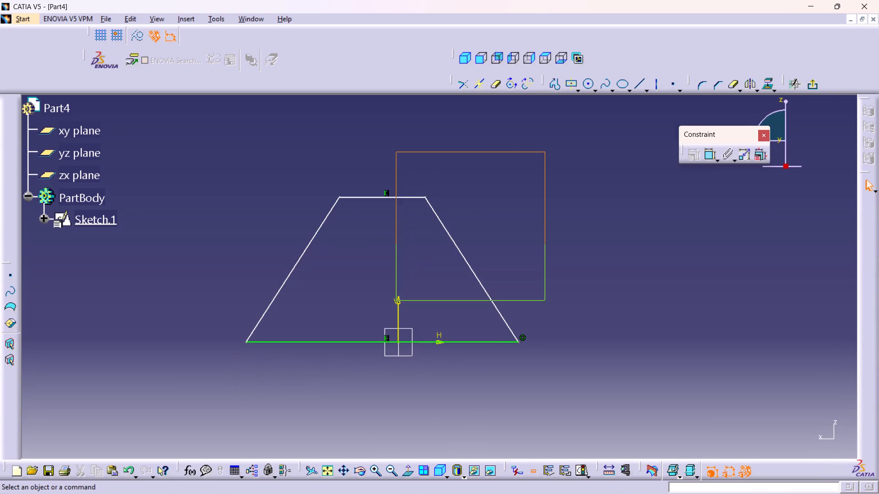
pyautogui.moveTo(396, 301); pyautogui.dragTo(226, 408)
pyautogui.press('Delete')
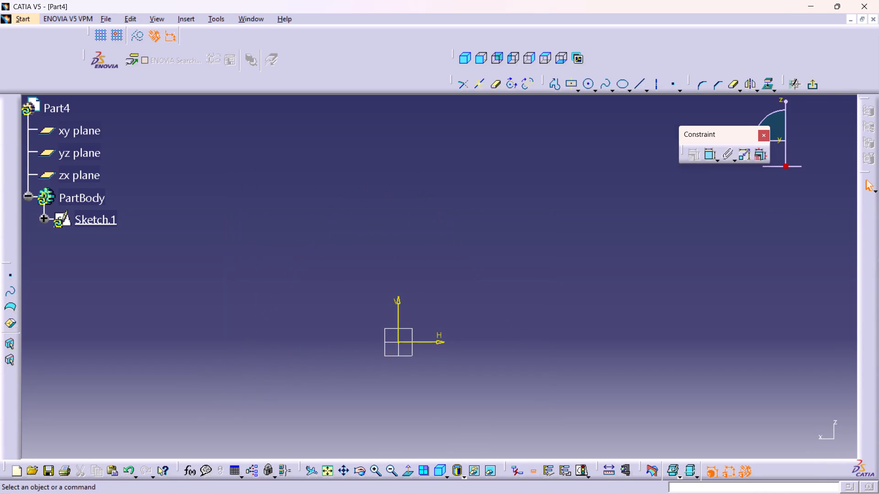
# Draw a circle about 121 mm in diameter, centered on the vertical axis about 205 mm above the origin.
pyautogui.moveTo(450, 397); pyautogui.dragTo(458, 366, button='middle')
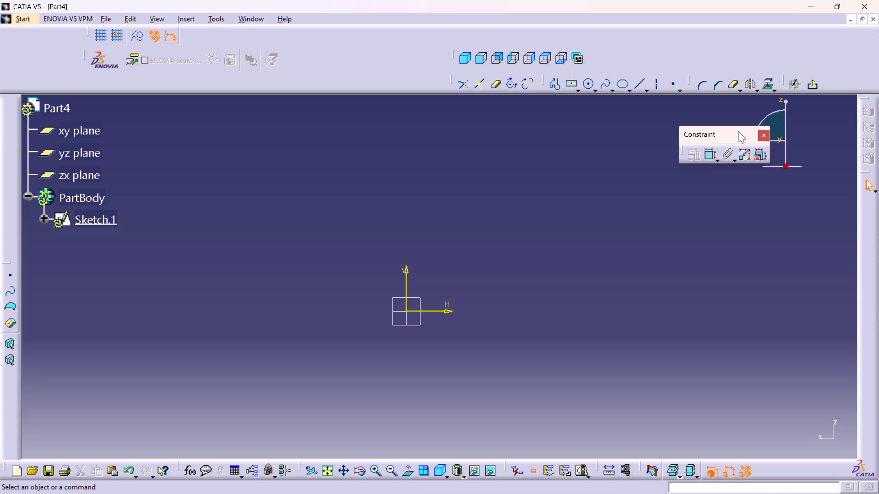
pyautogui.moveTo(487, 240); pyautogui.dragTo(500, 262, button='middle')
pyautogui.click(588, 82)
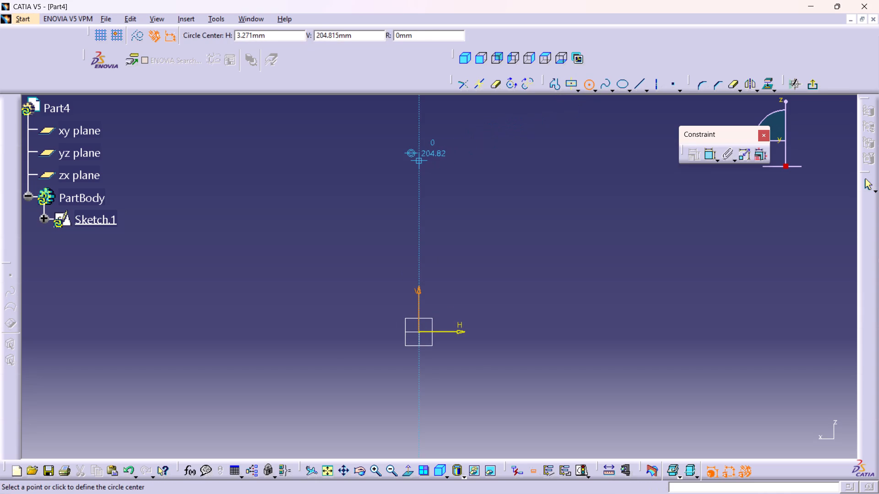
pyautogui.click(419, 160)
pyautogui.click(453, 197)
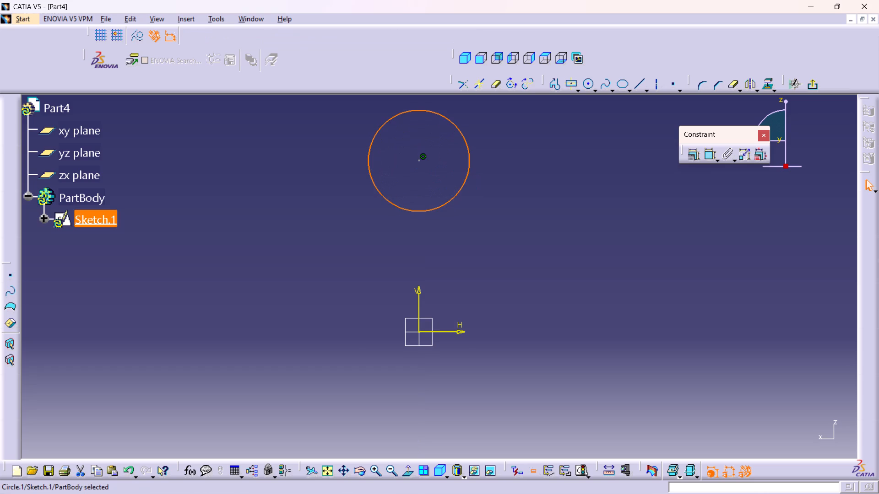
pyautogui.click(541, 155)
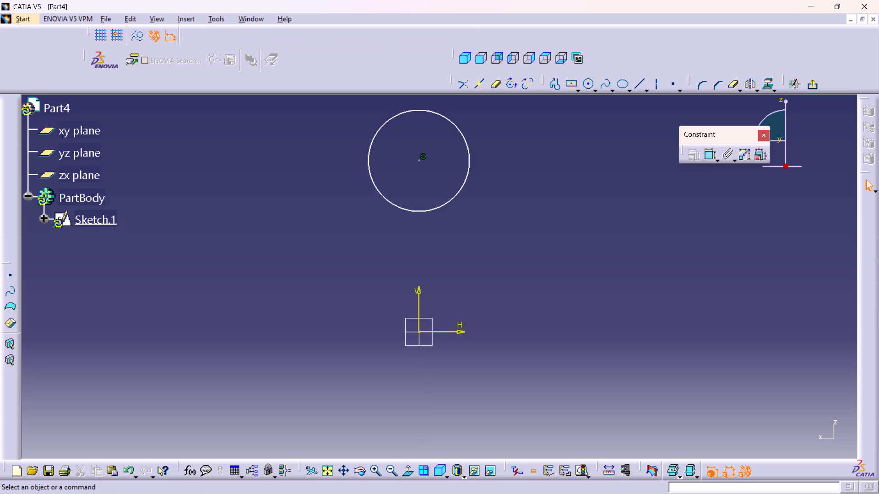
# Draw an open profile below the circle: a 355 mm base on the horizontal axis with an inward-slanting line about 238 mm long at each end.
pyautogui.doubleClick(555, 85)
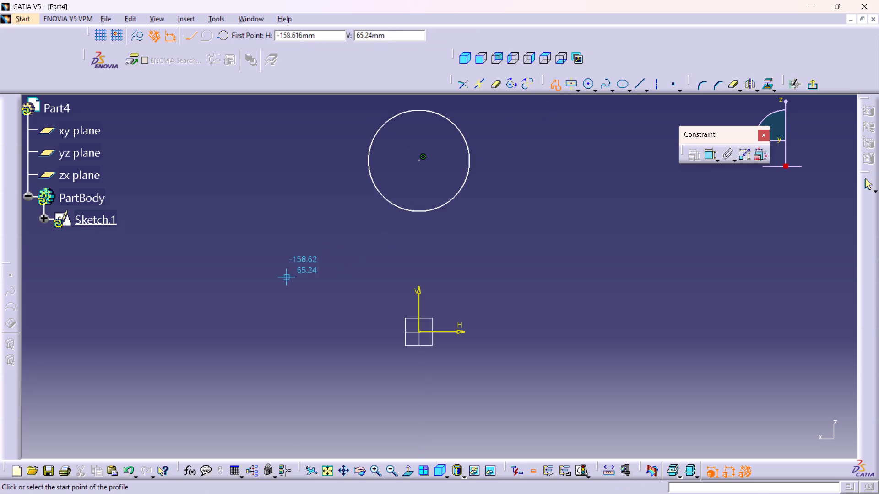
pyautogui.click(353, 151)
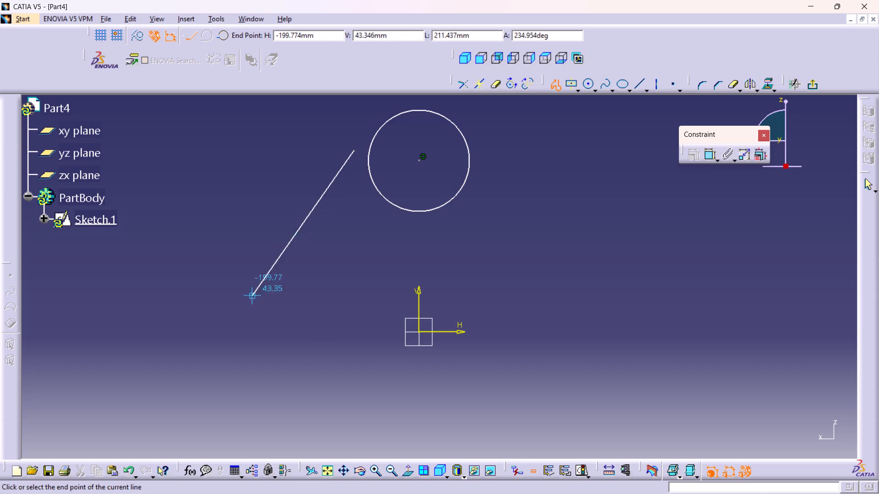
pyautogui.click(270, 332)
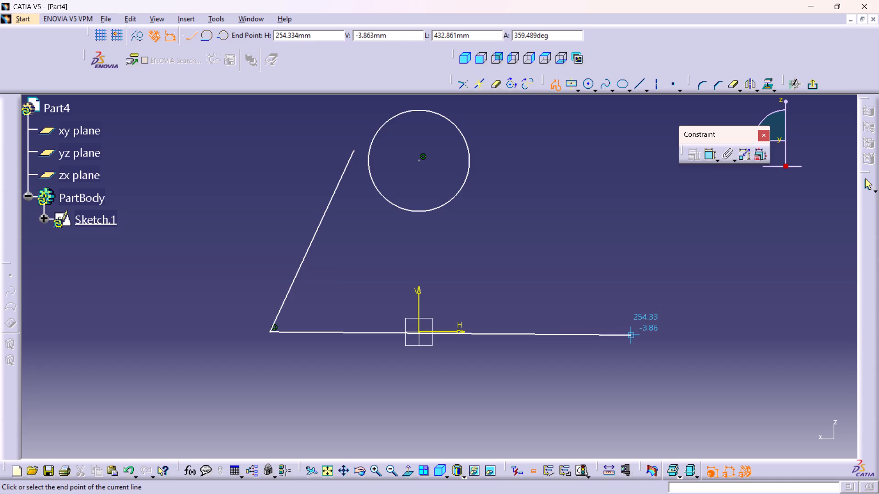
pyautogui.click(640, 330)
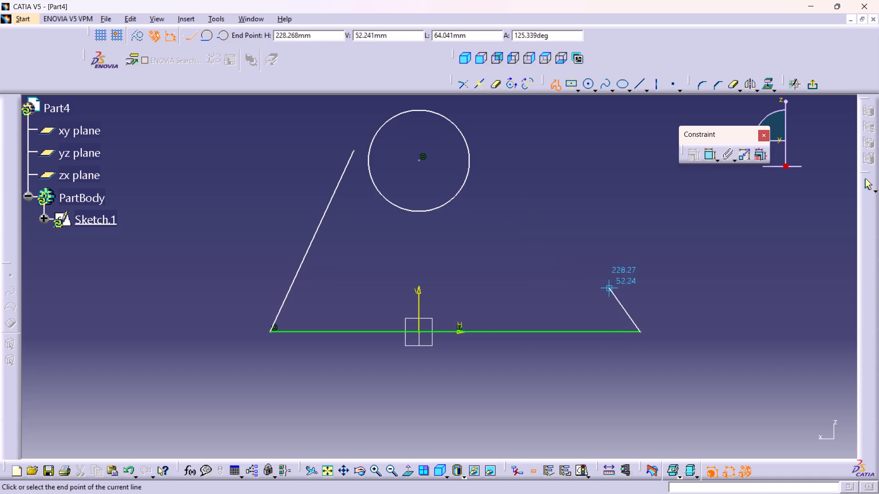
pyautogui.hotkey('ctrl', 'z')
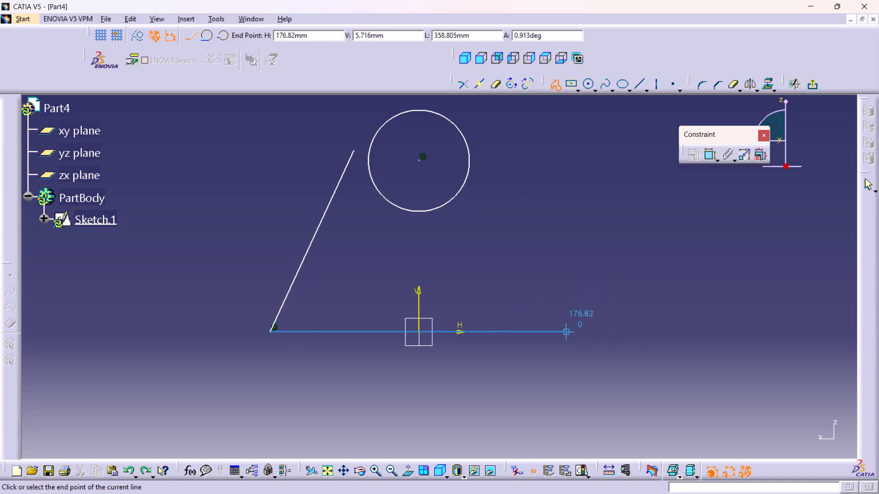
pyautogui.click(565, 333)
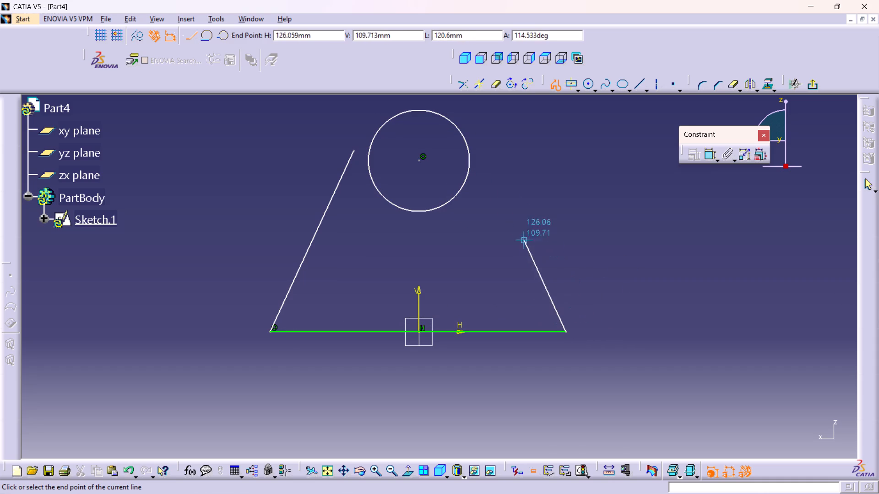
pyautogui.click(484, 151)
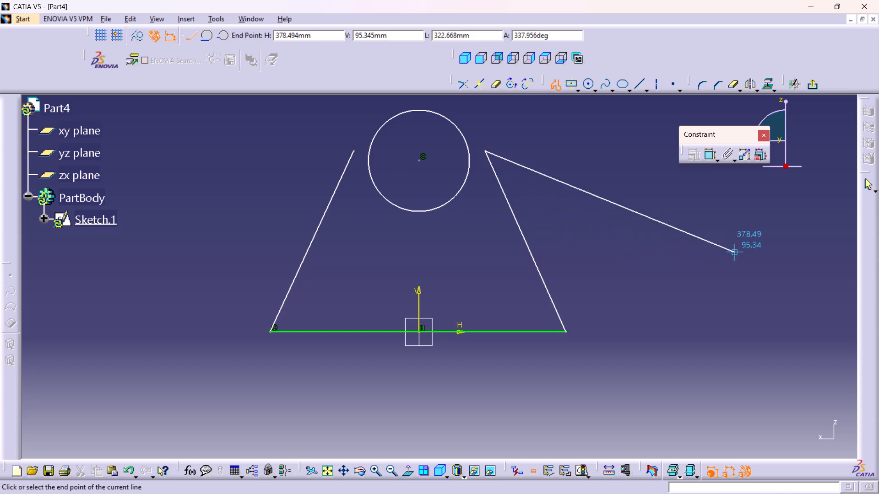
pyautogui.click(867, 183)
pyautogui.click(669, 273)
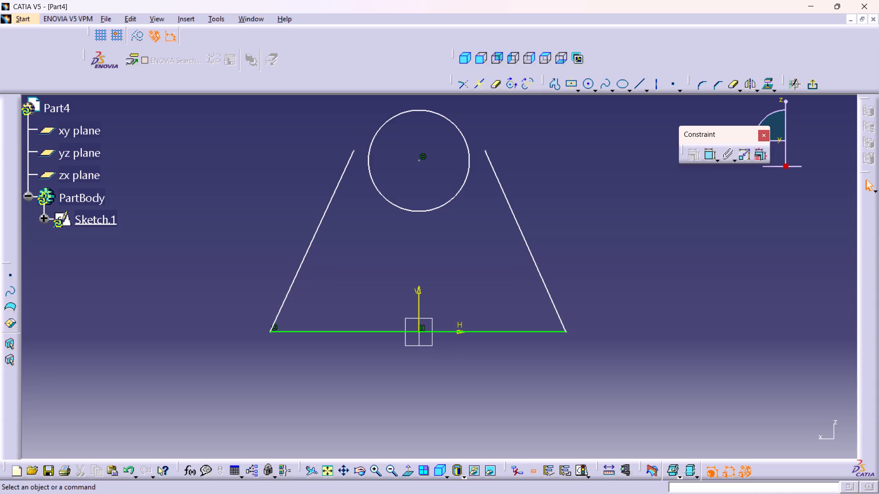
# Delete the base line on the horizontal axis, keeping the two slanted lines.
pyautogui.moveTo(618, 306); pyautogui.dragTo(620, 272, button='middle')
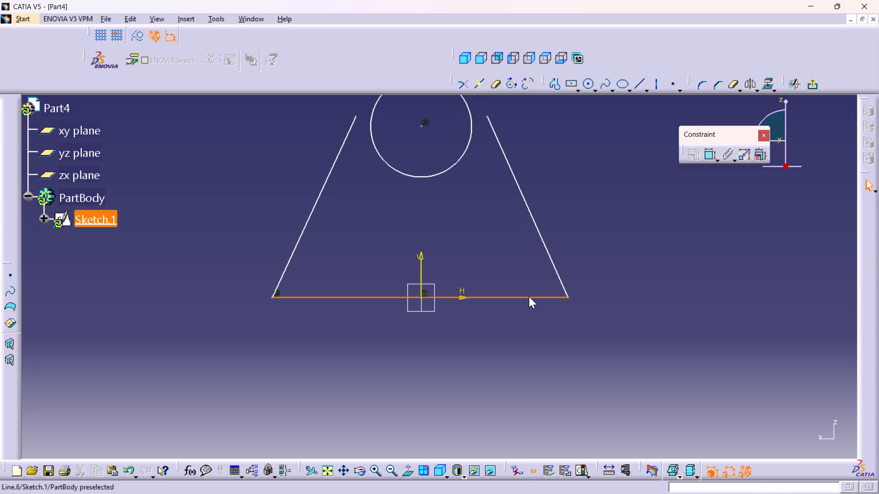
pyautogui.rightClick(529, 296)
pyautogui.click(562, 451)
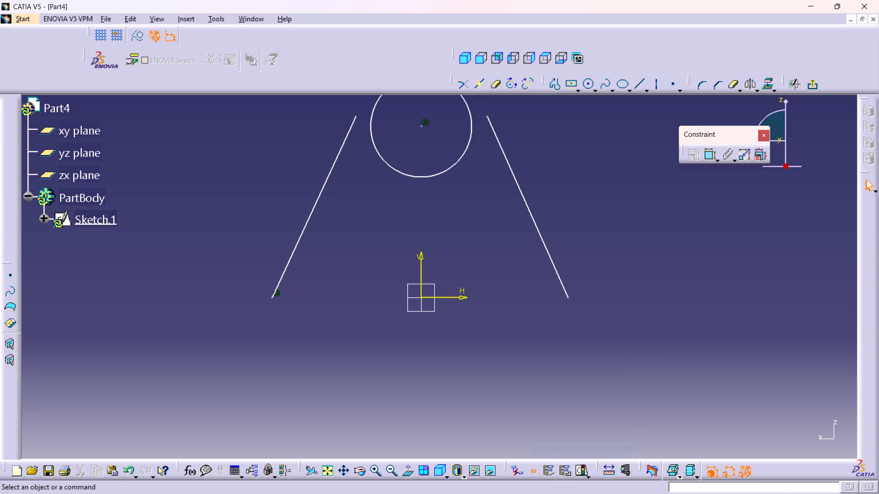
# Join the slanted lines' lower ends with a profile of two vertical sides about 35 mm long and a horizontal base about 355 mm long.
pyautogui.doubleClick(552, 83)
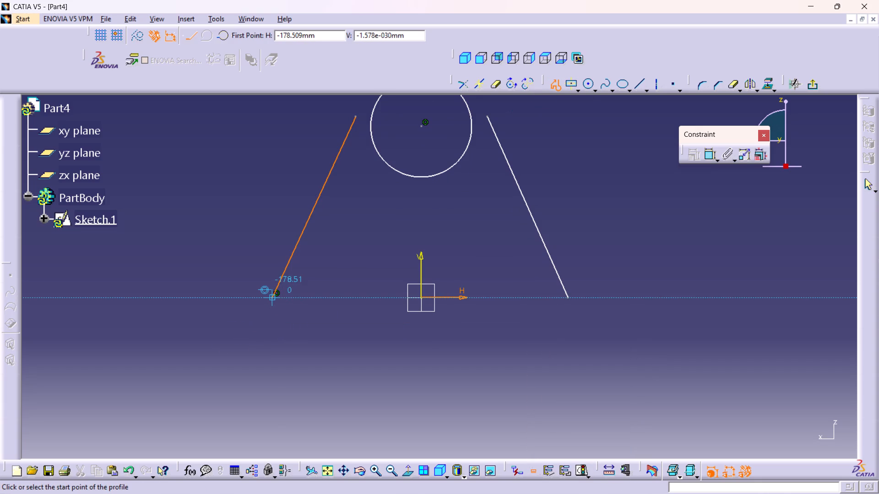
pyautogui.click(271, 298)
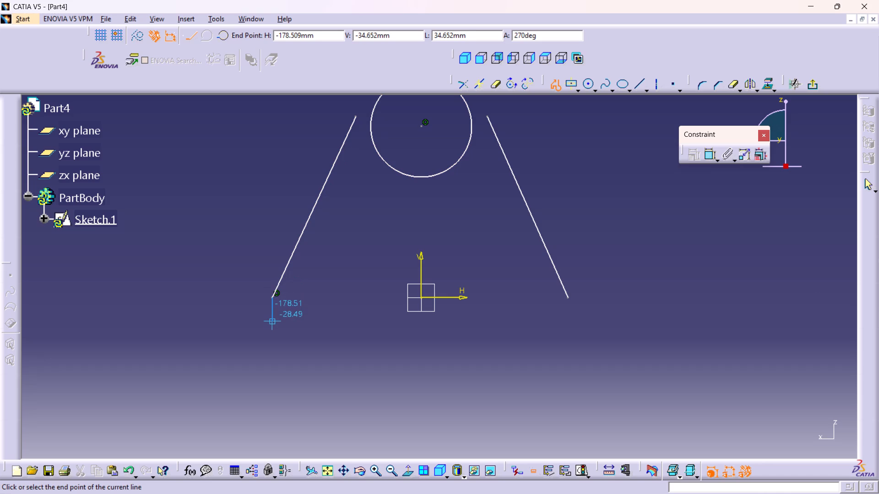
pyautogui.click(273, 328)
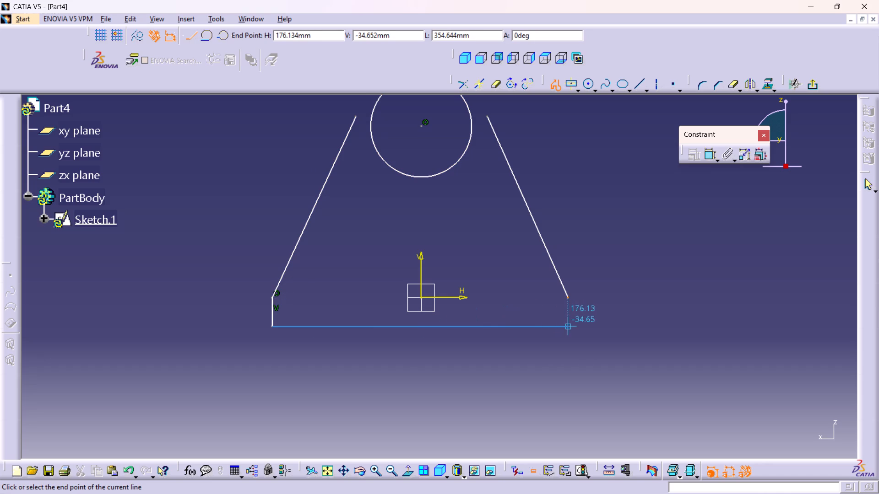
pyautogui.click(570, 327)
pyautogui.click(569, 295)
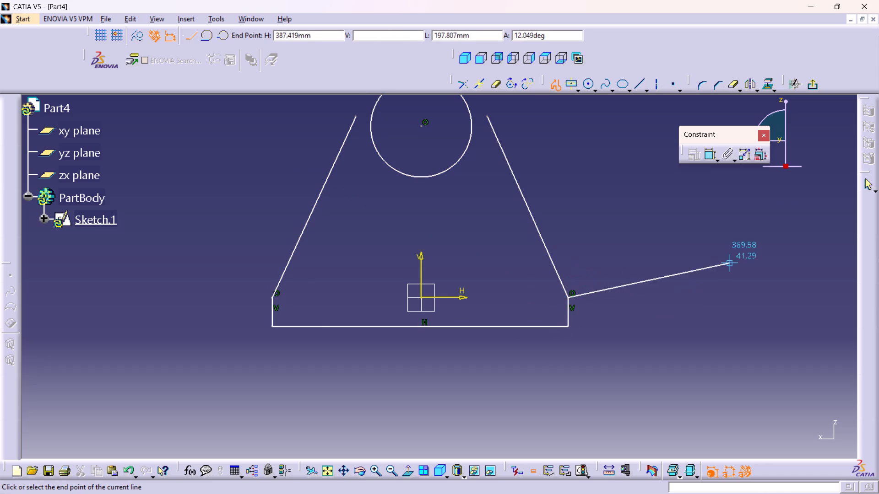
pyautogui.click(868, 181)
pyautogui.click(617, 296)
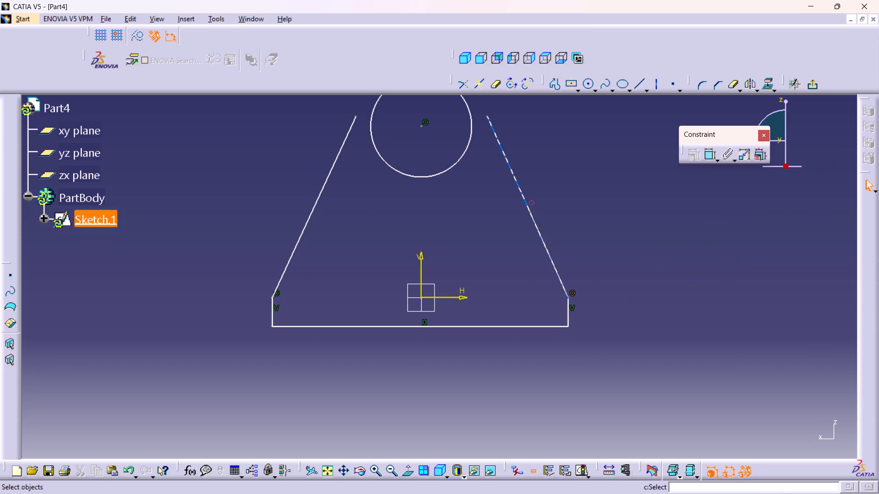
# Dimension the circle's diameter and set it to 50 mm.
pyautogui.moveTo(530, 299); pyautogui.dragTo(570, 334, button='middle')
pyautogui.moveTo(580, 311); pyautogui.dragTo(564, 315, button='middle')
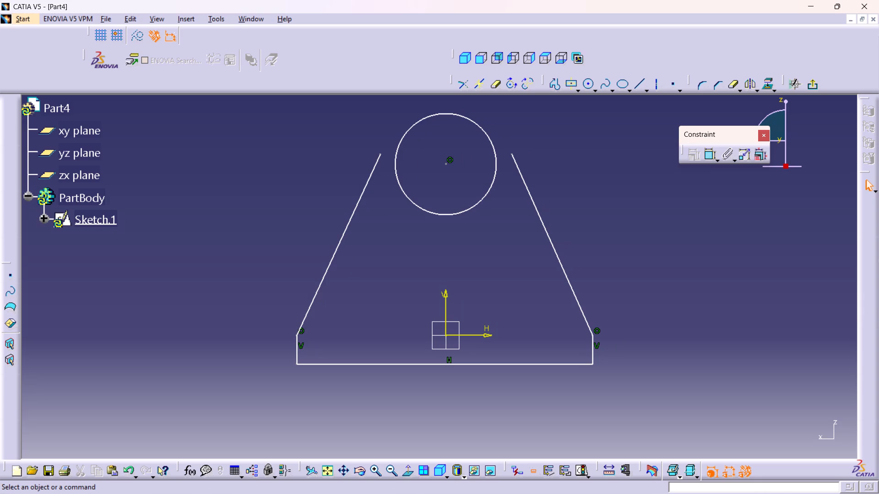
pyautogui.doubleClick(708, 154)
pyautogui.doubleClick(706, 150)
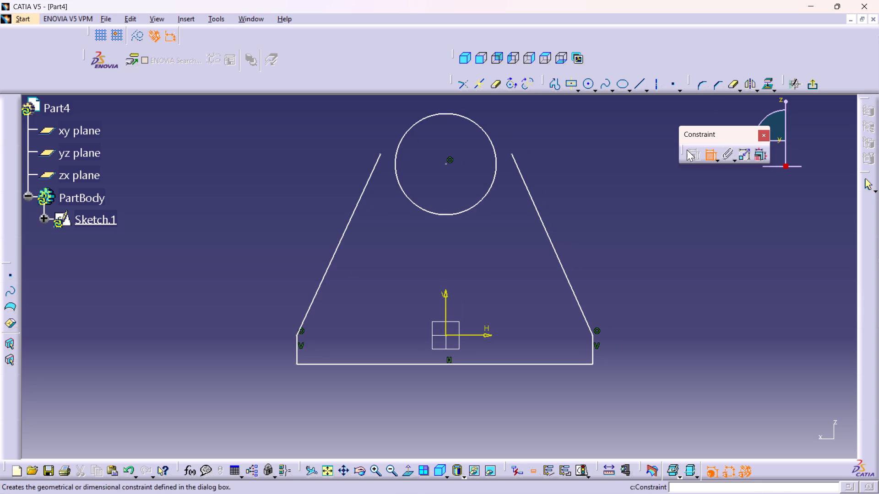
pyautogui.click(488, 137)
pyautogui.click(565, 111)
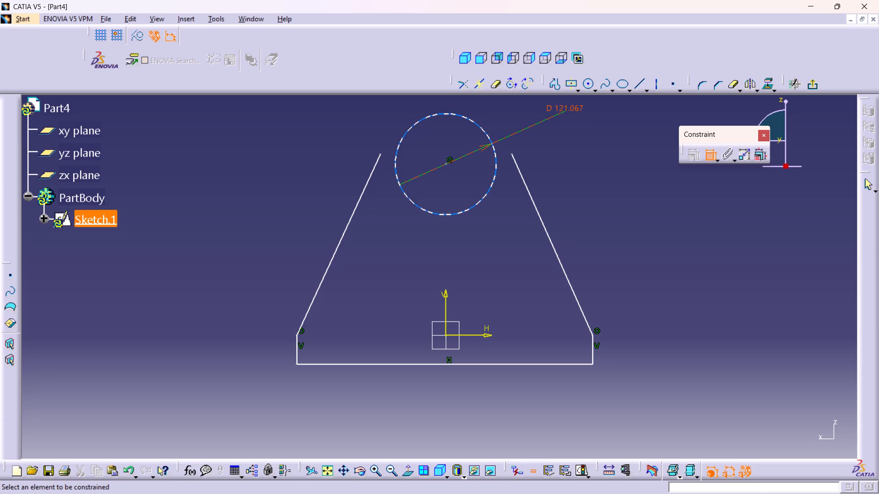
pyautogui.doubleClick(568, 107)
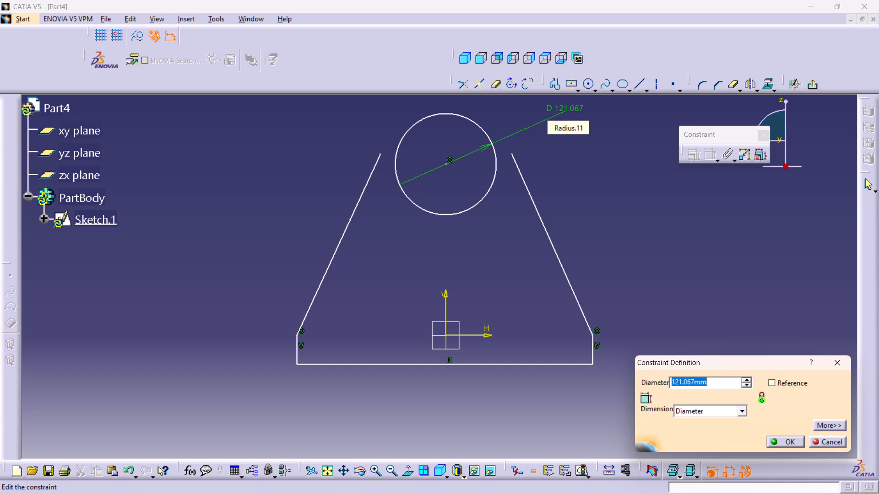
pyautogui.write('50')
pyautogui.press('Return')
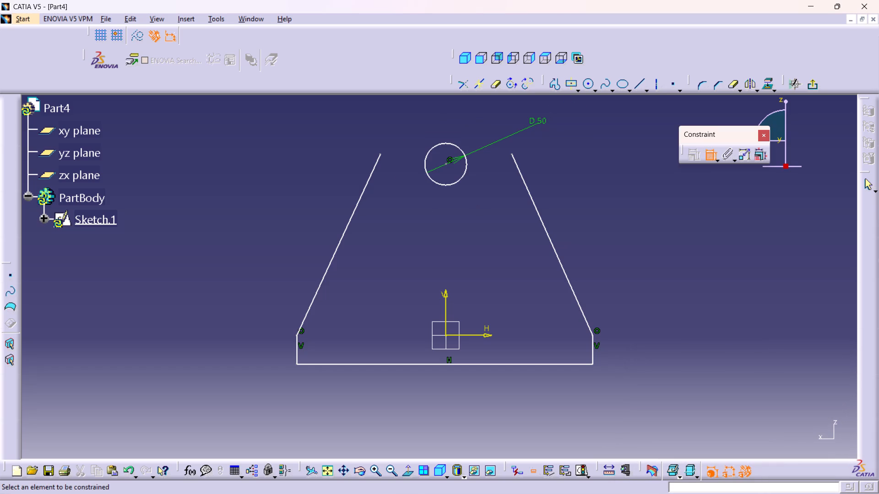
# Constrain the upper end of the left slanted line to be coincident with the circle.
pyautogui.moveTo(451, 178); pyautogui.dragTo(452, 139, button='middle')
pyautogui.rightClick(451, 177)
pyautogui.moveTo(461, 158); pyautogui.dragTo(481, 246, button='middle')
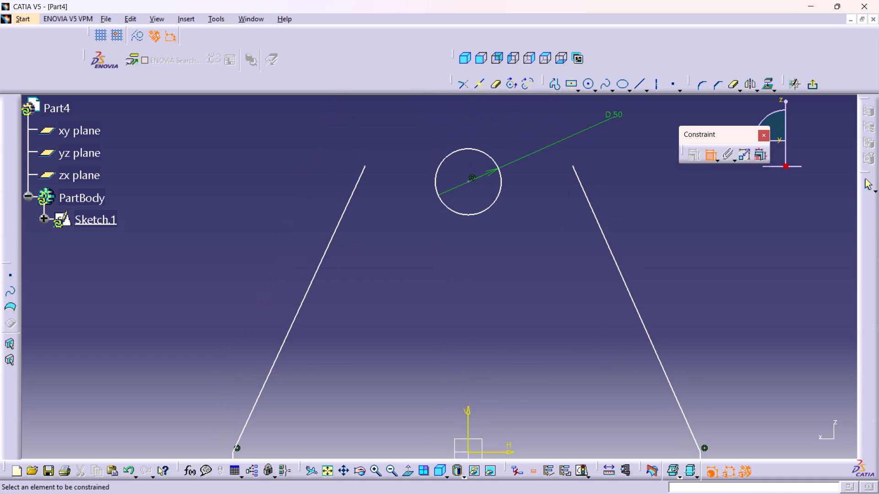
pyautogui.moveTo(489, 251); pyautogui.dragTo(487, 260, button='middle')
pyautogui.rightClick(484, 225)
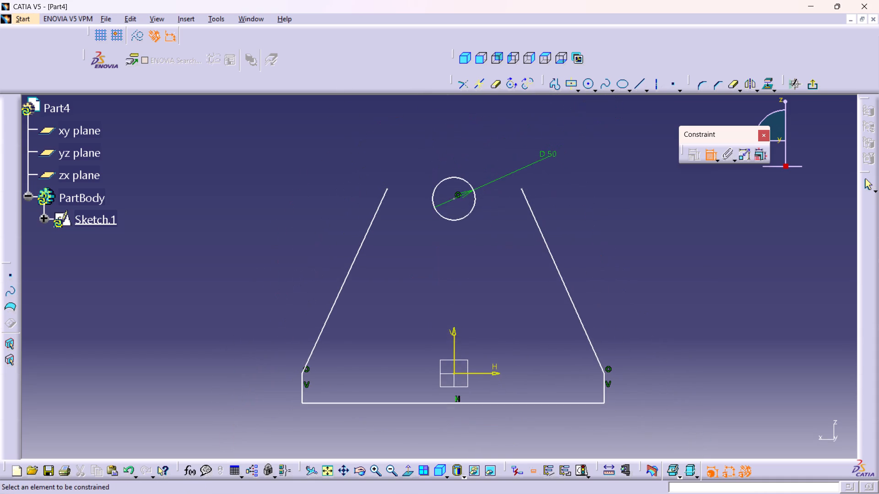
pyautogui.moveTo(483, 246); pyautogui.dragTo(484, 254, button='middle')
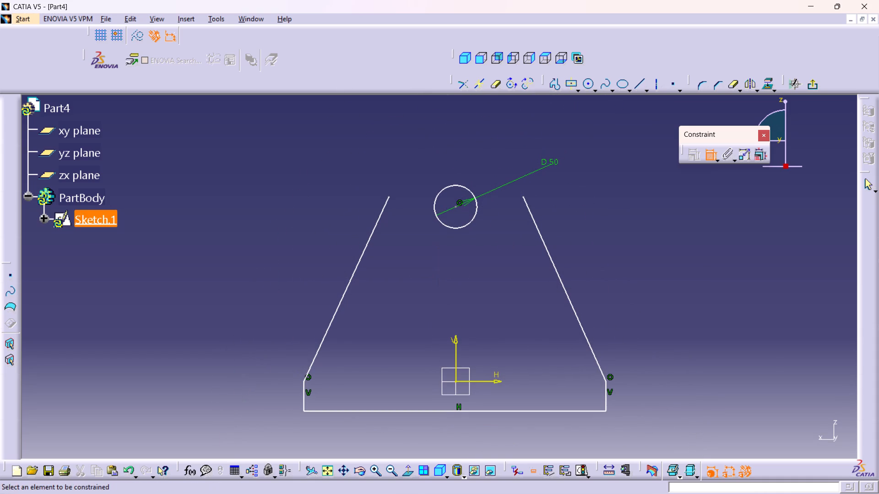
pyautogui.click(389, 195)
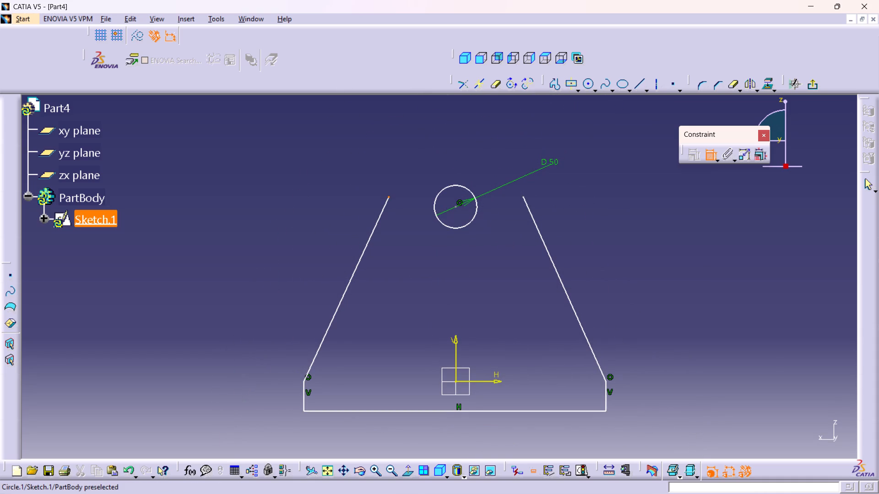
pyautogui.click(434, 198)
pyautogui.rightClick(408, 165)
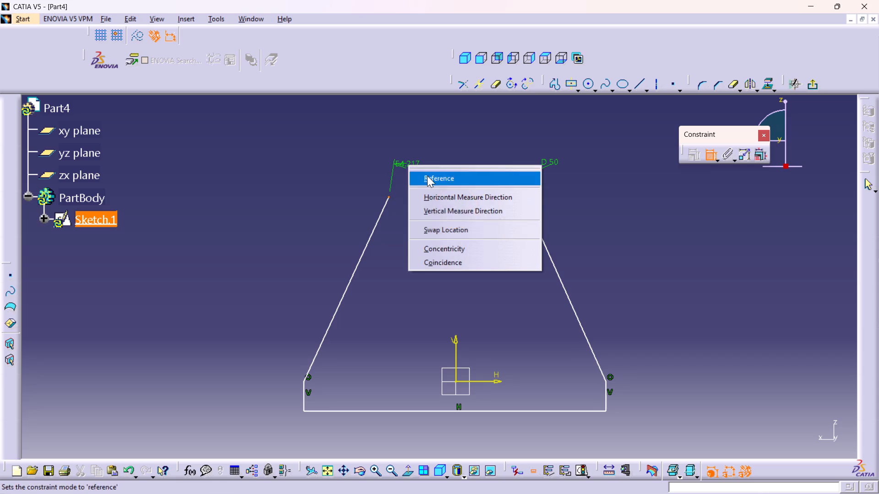
pyautogui.click(442, 259)
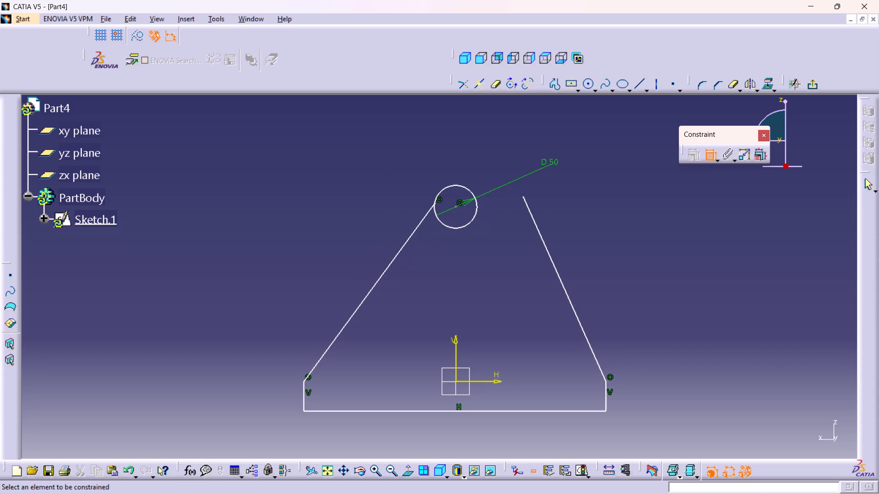
# Constrain the upper end of the right slanted line to be coincident with the circle.
pyautogui.click(523, 197)
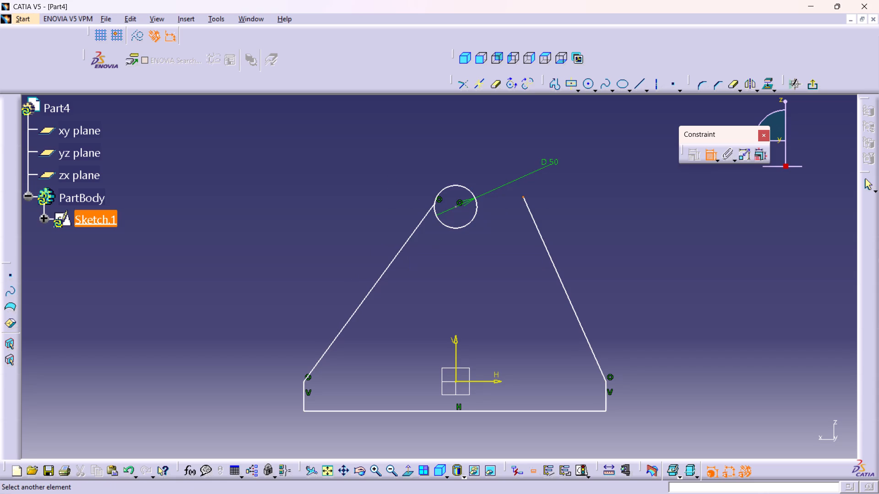
pyautogui.click(475, 213)
pyautogui.rightClick(482, 147)
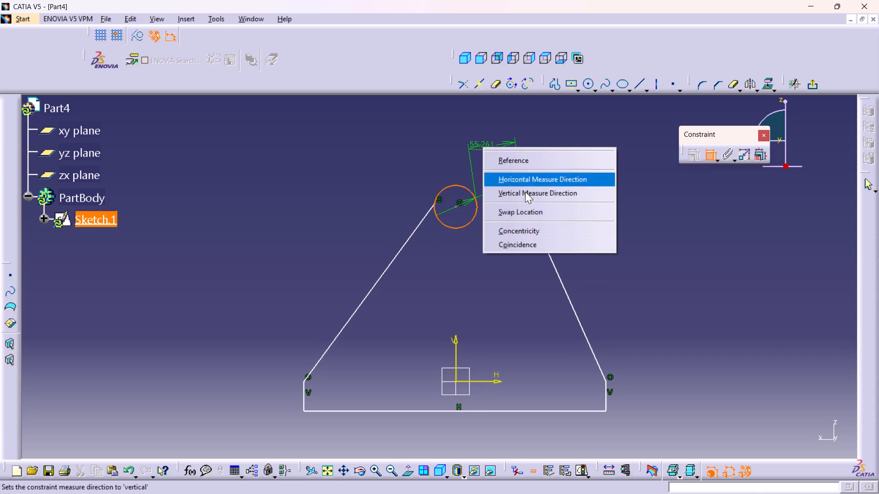
pyautogui.click(524, 241)
# Constrain the two short vertical sides to be symmetric about the vertical sketch axis.
pyautogui.moveTo(524, 272); pyautogui.dragTo(510, 220, button='middle')
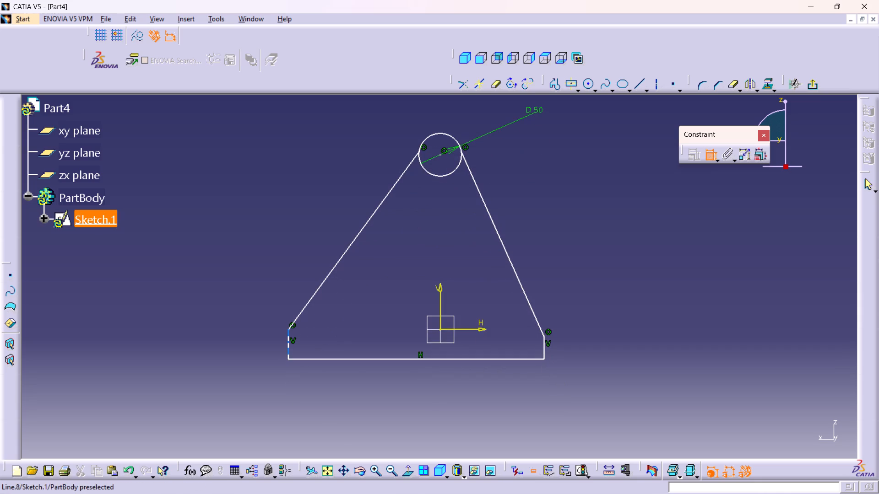
pyautogui.click(287, 348)
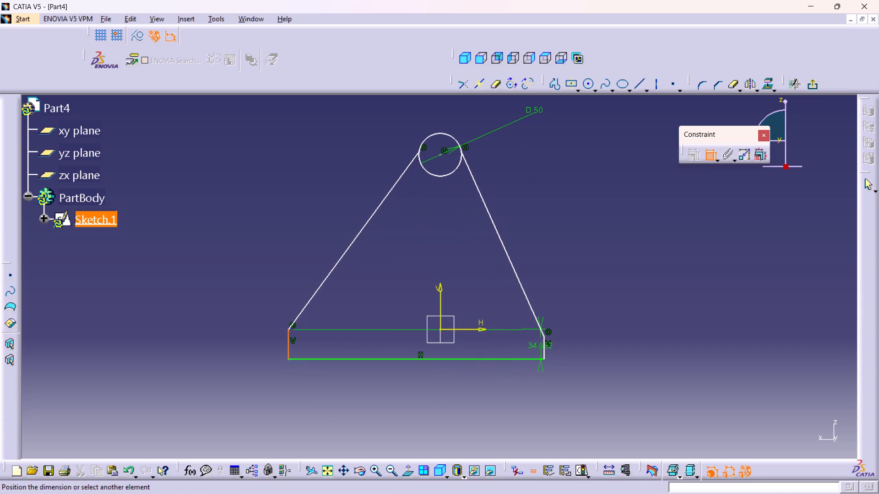
pyautogui.click(545, 340)
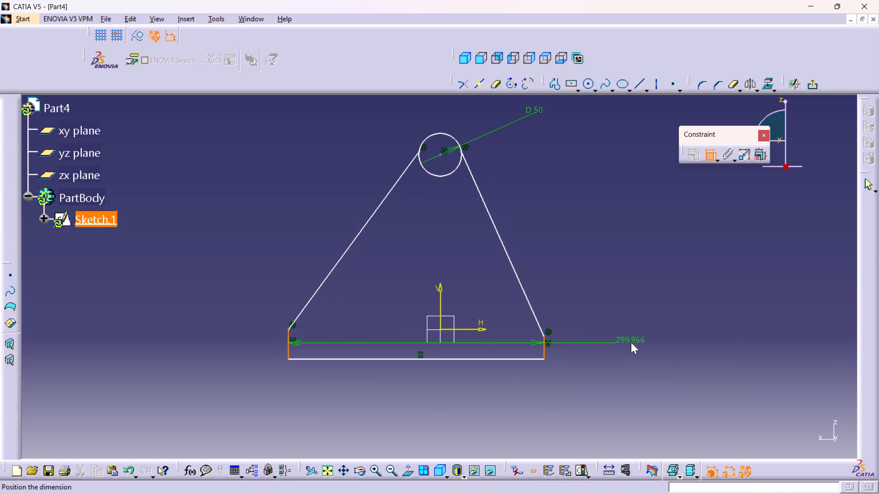
pyautogui.rightClick(631, 342)
pyautogui.click(667, 455)
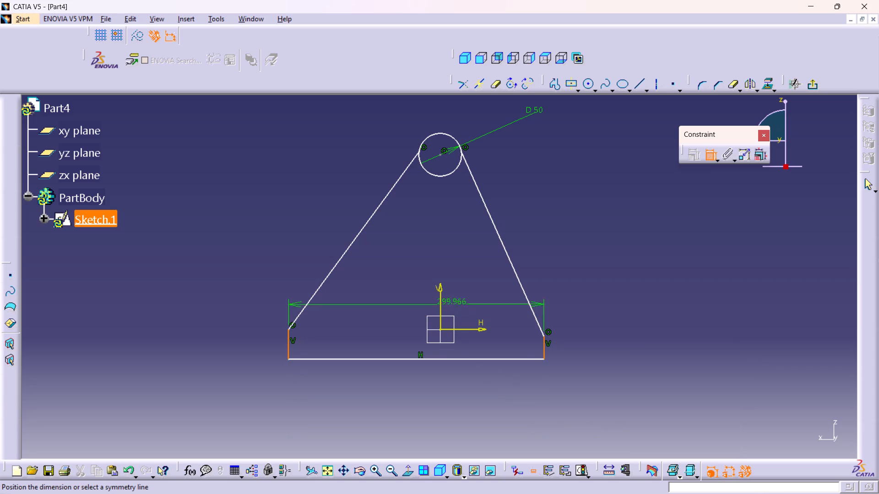
pyautogui.click(440, 290)
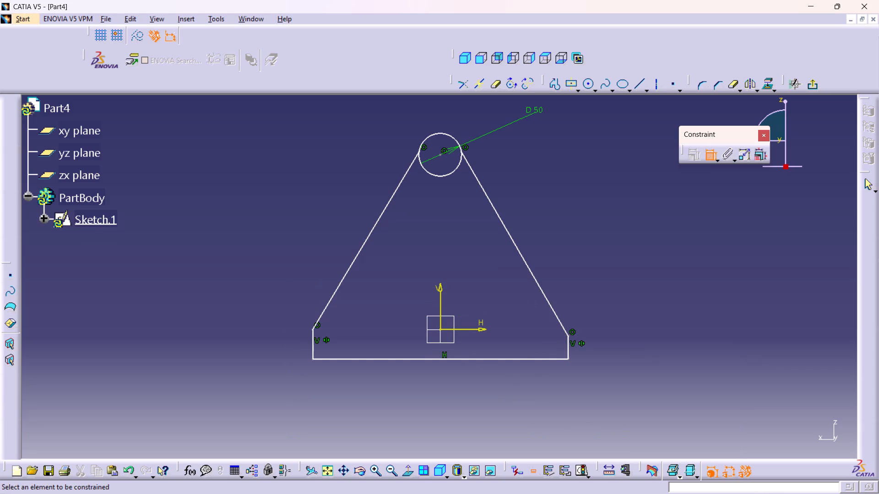
# Dimension the width of the horizontal base line below the profile and set it to 100 mm.
pyautogui.moveTo(458, 360); pyautogui.dragTo(458, 365)
pyautogui.click(449, 392)
pyautogui.doubleClick(447, 389)
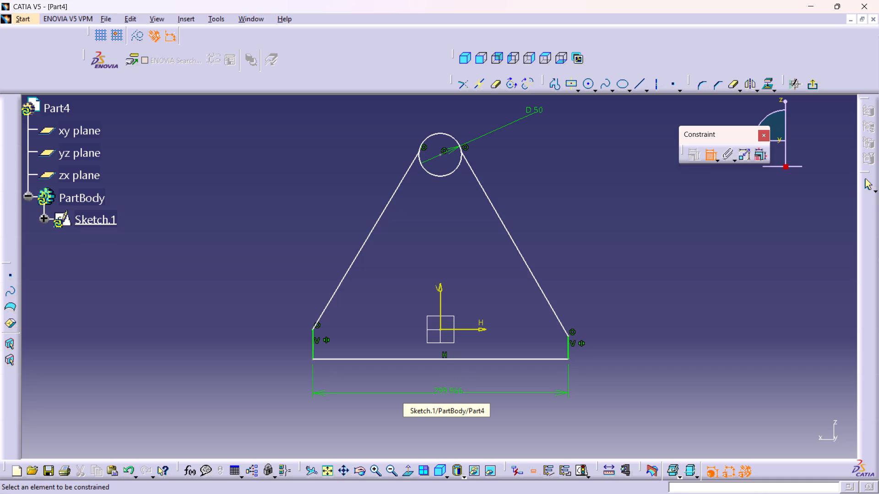
pyautogui.write('100')
pyautogui.press('Return')
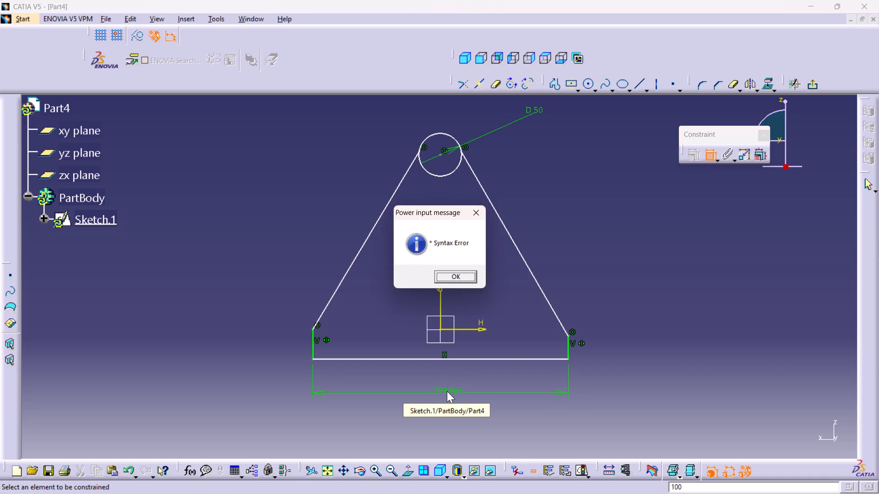
pyautogui.click(458, 275)
pyautogui.doubleClick(445, 391)
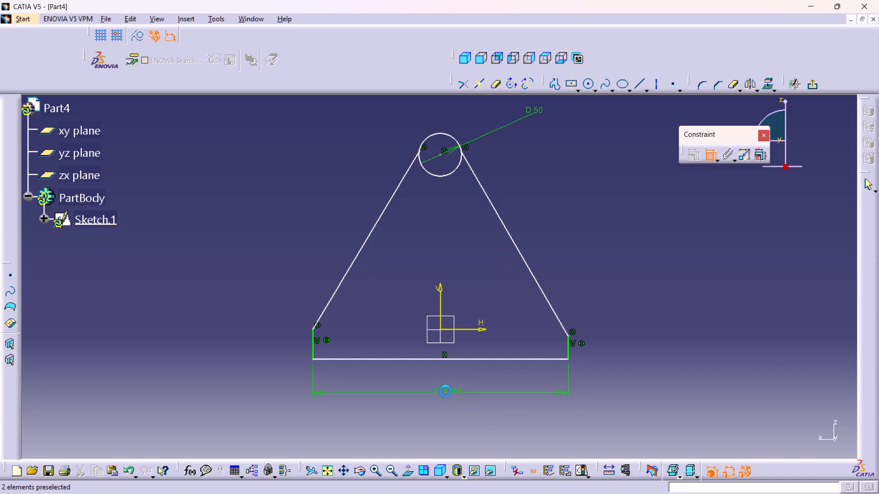
pyautogui.write('100')
pyautogui.press('Return')
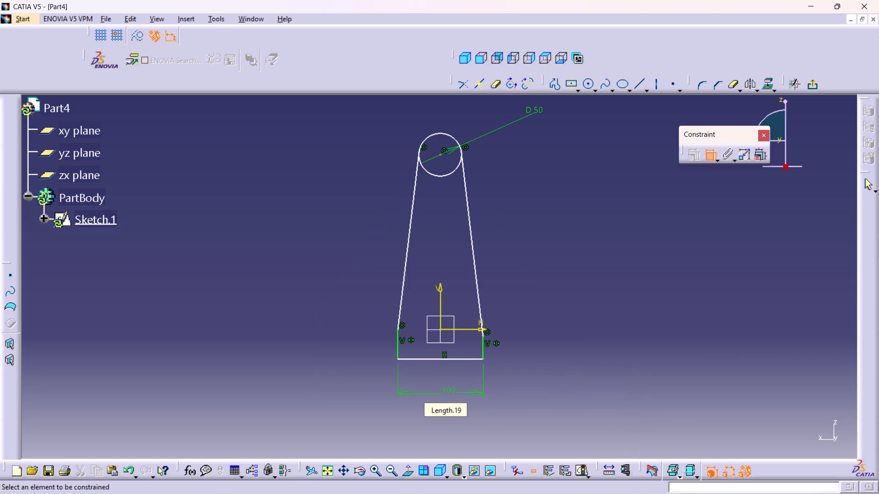
# Dimension the vertical distance from the circle's centre to the base line and set it to 90 mm.
pyautogui.click(440, 154)
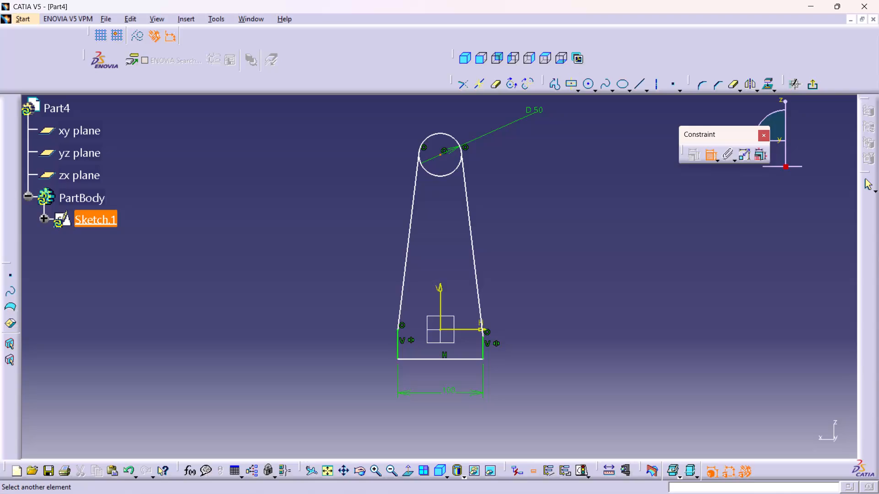
pyautogui.moveTo(448, 358); pyautogui.dragTo(452, 358)
pyautogui.click(646, 290)
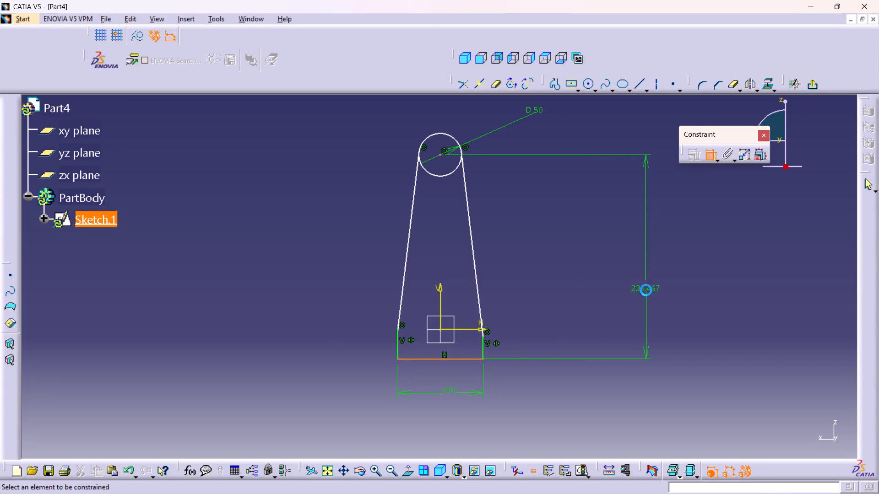
pyautogui.doubleClick(646, 285)
pyautogui.press('9')
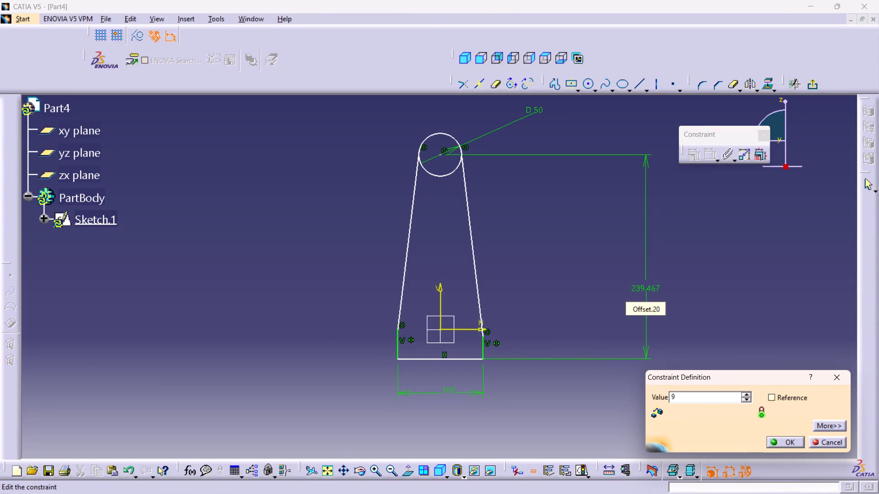
pyautogui.press('8')
pyautogui.press('BackSpace')
pyautogui.press('0')
pyautogui.press('Return')
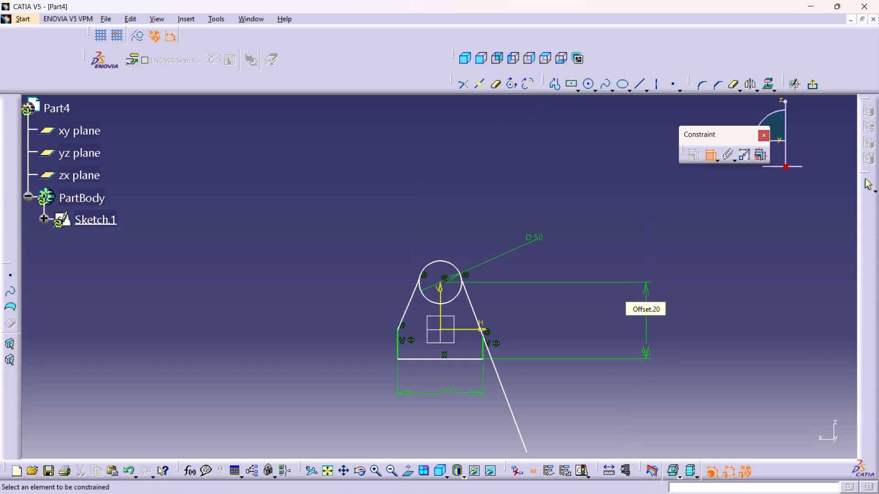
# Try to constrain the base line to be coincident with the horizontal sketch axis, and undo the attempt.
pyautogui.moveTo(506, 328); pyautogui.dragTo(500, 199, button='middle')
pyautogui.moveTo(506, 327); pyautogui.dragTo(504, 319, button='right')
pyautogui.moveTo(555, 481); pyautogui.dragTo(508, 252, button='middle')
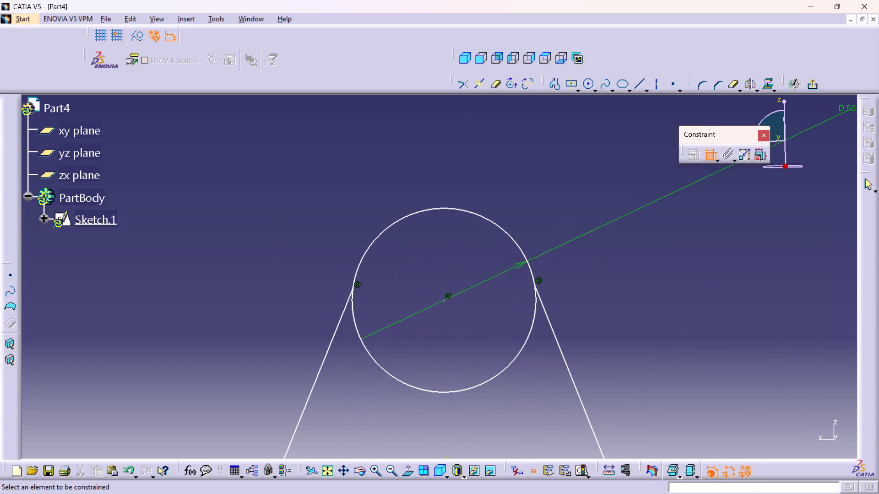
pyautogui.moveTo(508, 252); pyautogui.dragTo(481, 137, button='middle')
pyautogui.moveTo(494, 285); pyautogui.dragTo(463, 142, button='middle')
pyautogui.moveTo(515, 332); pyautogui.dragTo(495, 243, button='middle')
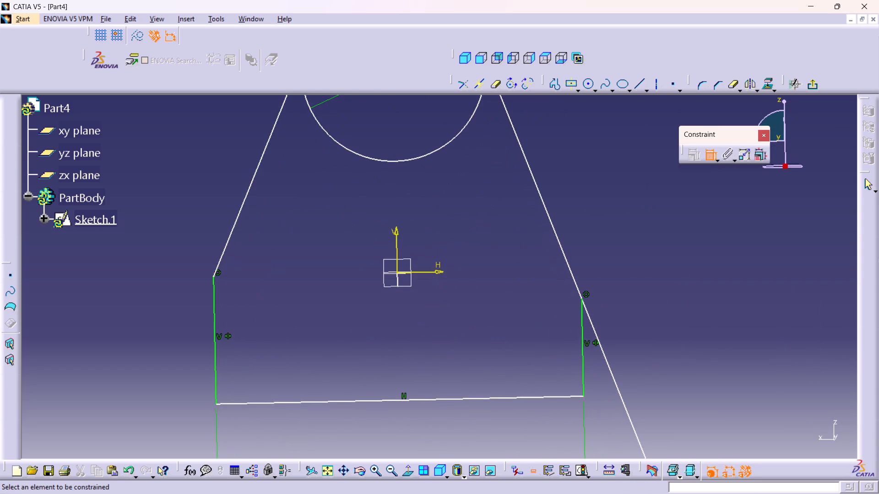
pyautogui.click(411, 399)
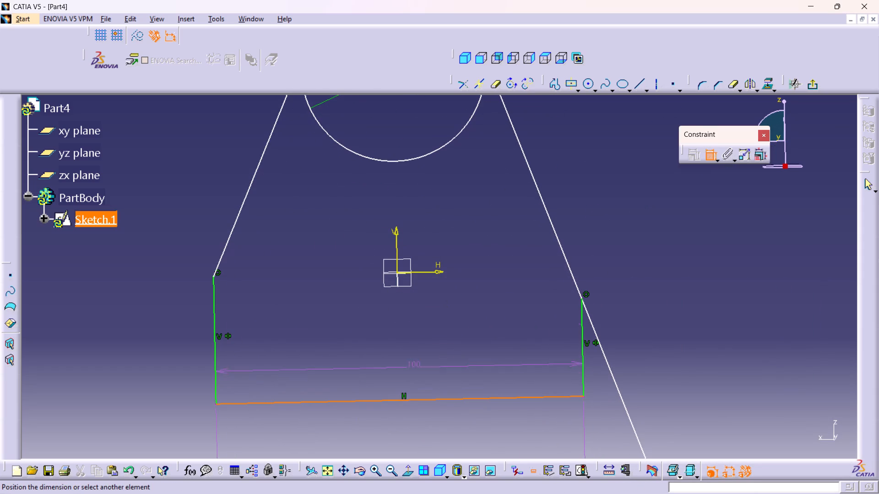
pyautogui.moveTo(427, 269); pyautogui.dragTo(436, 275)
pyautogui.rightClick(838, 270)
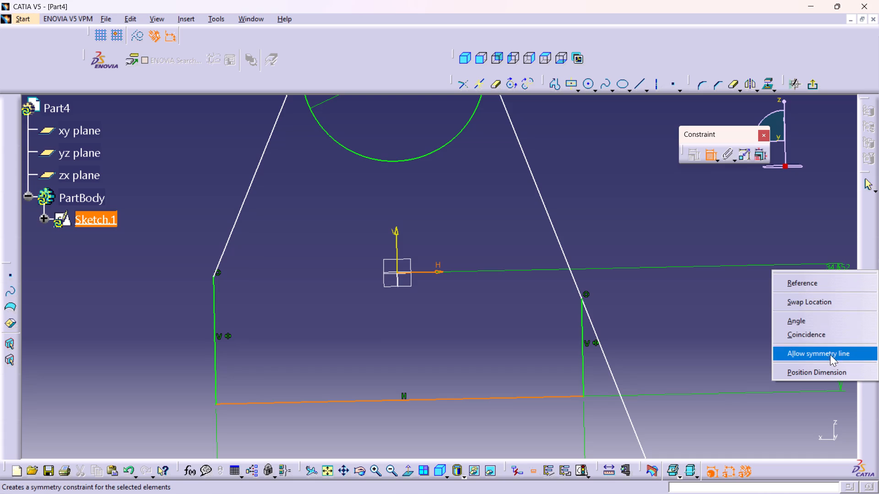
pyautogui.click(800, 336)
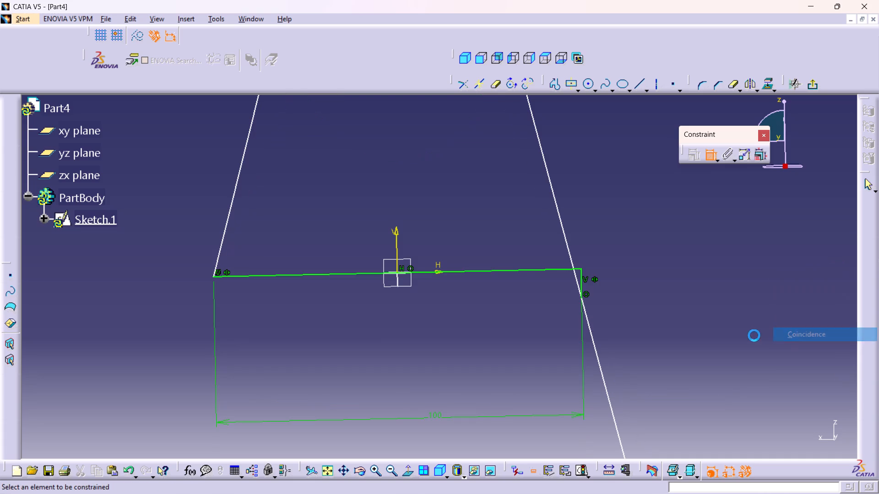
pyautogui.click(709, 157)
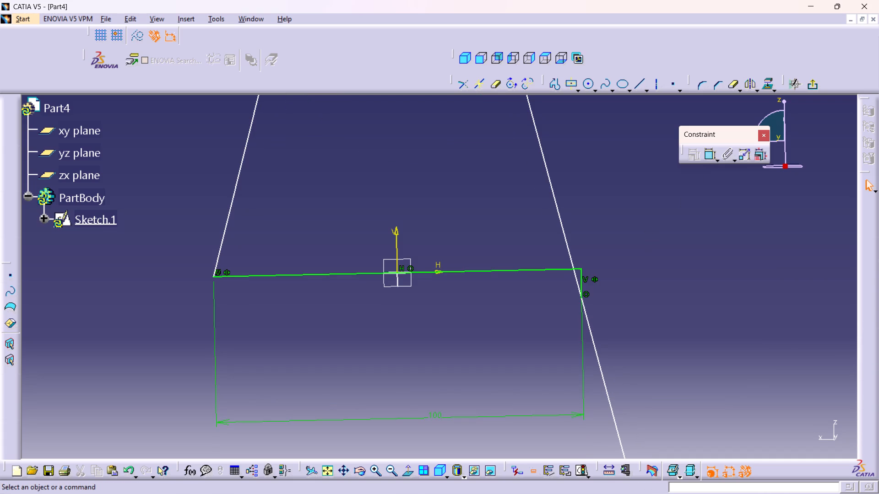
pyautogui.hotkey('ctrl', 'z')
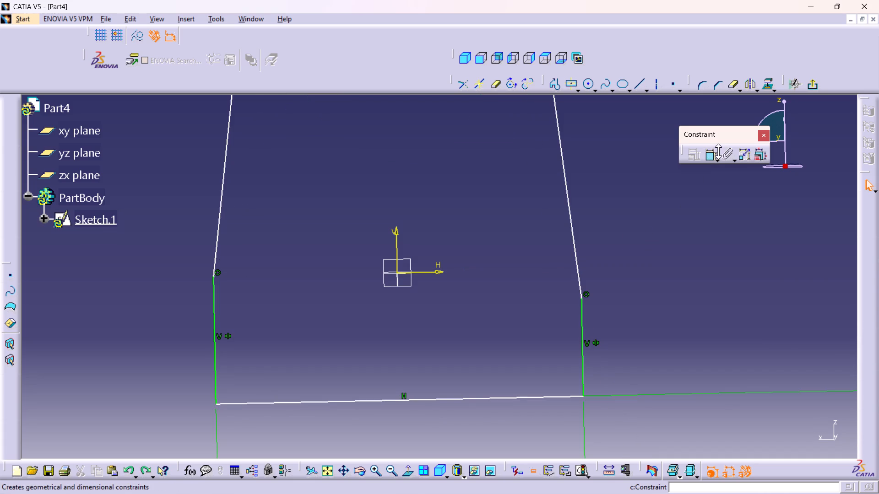
# Dimension the length of the right vertical side and set it to 12 mm.
pyautogui.doubleClick(708, 158)
pyautogui.click(583, 364)
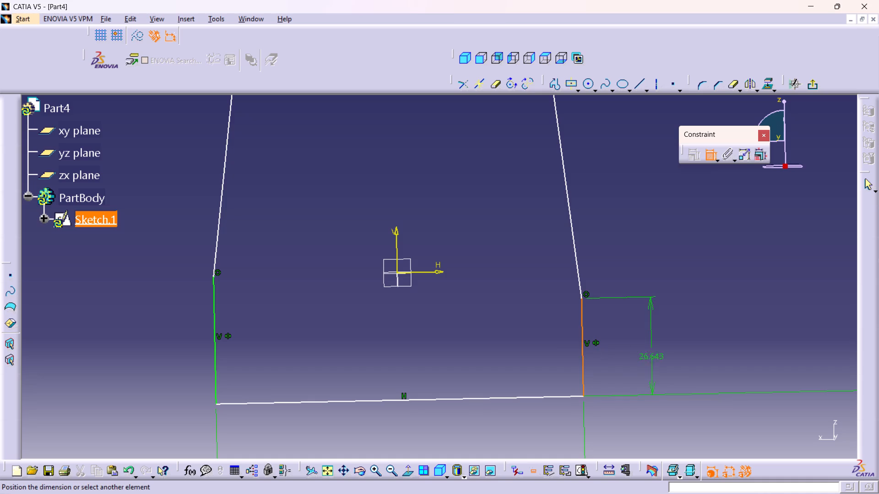
pyautogui.click(651, 359)
pyautogui.doubleClick(650, 355)
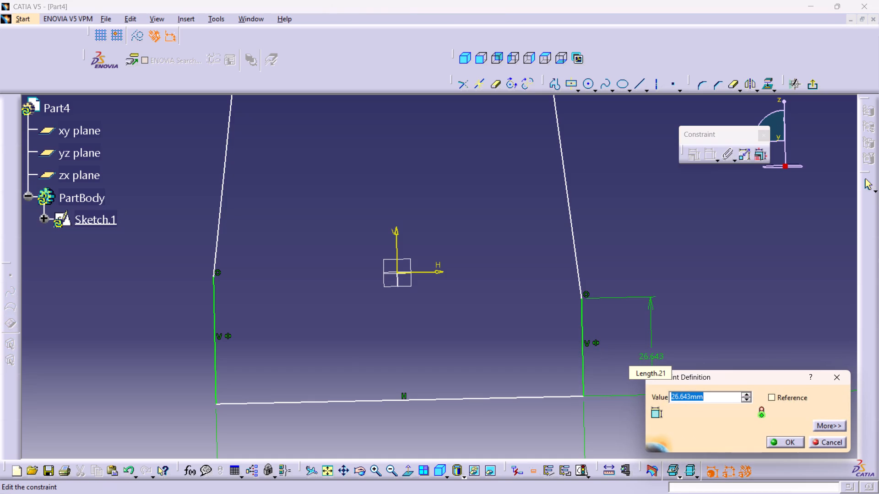
pyautogui.write('12')
pyautogui.press('Return')
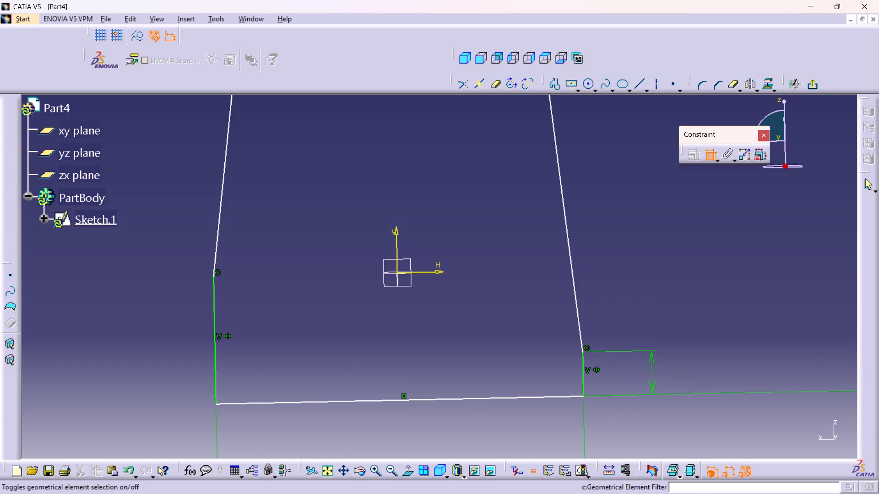
# Dimension the length of the left vertical side and set it to 12 mm.
pyautogui.click(215, 364)
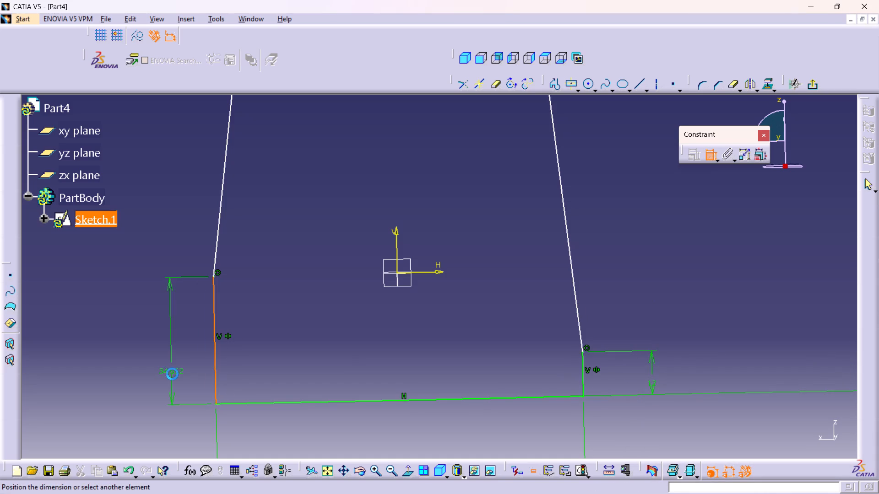
pyautogui.click(172, 374)
pyautogui.doubleClick(169, 372)
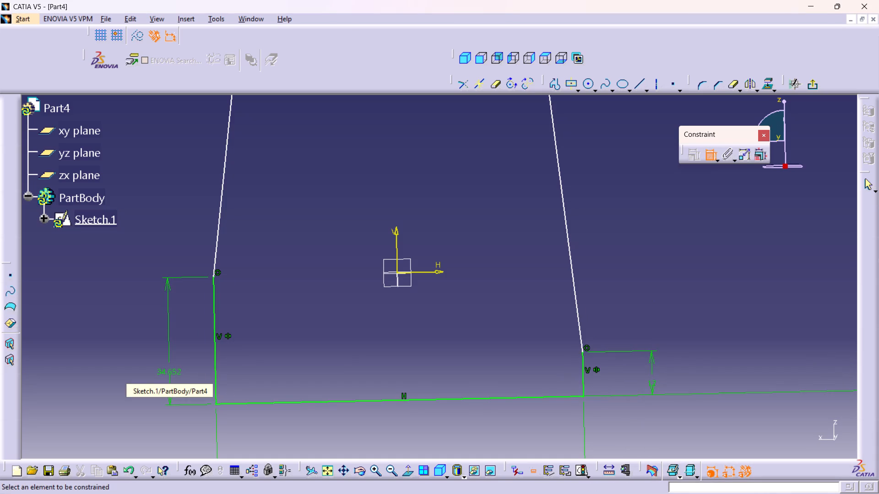
pyautogui.doubleClick(171, 368)
pyautogui.write('12')
pyautogui.press('Return')
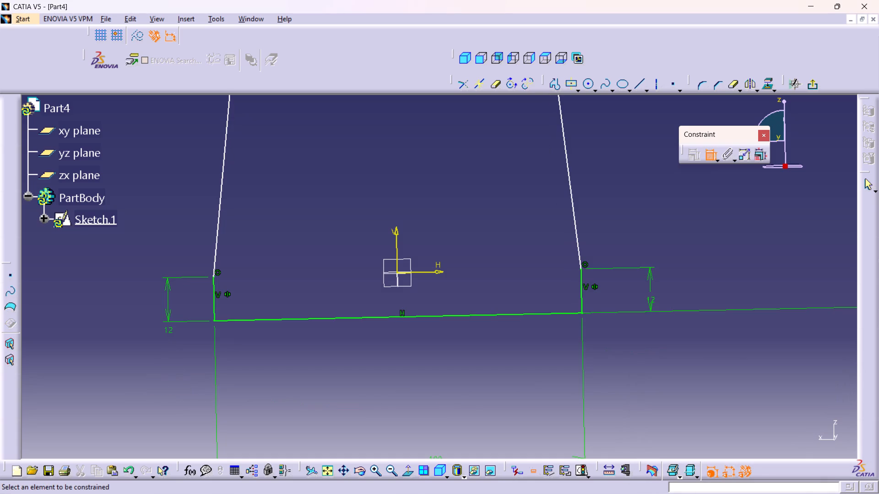
# Set the vertical distance between the circle's centre and the base line to 90 mm.
pyautogui.moveTo(382, 119); pyautogui.dragTo(419, 268, button='middle')
pyautogui.rightClick(382, 120)
pyautogui.moveTo(485, 163); pyautogui.dragTo(483, 229, button='middle')
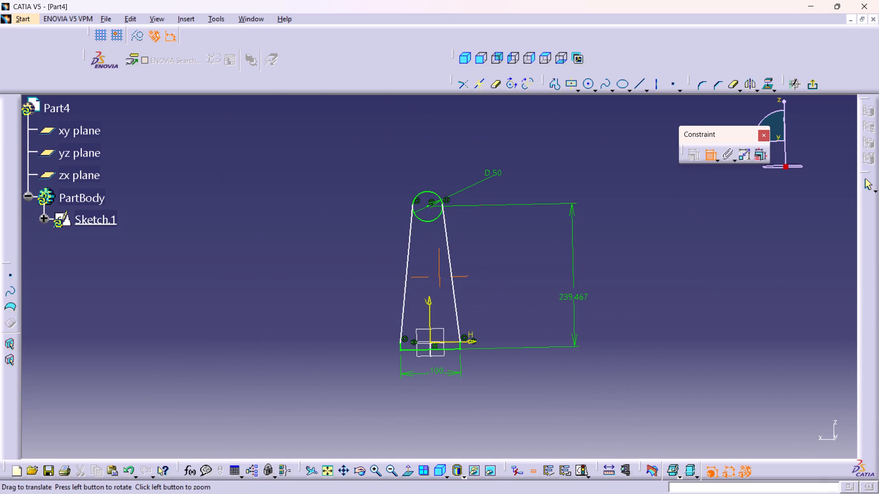
pyautogui.doubleClick(572, 294)
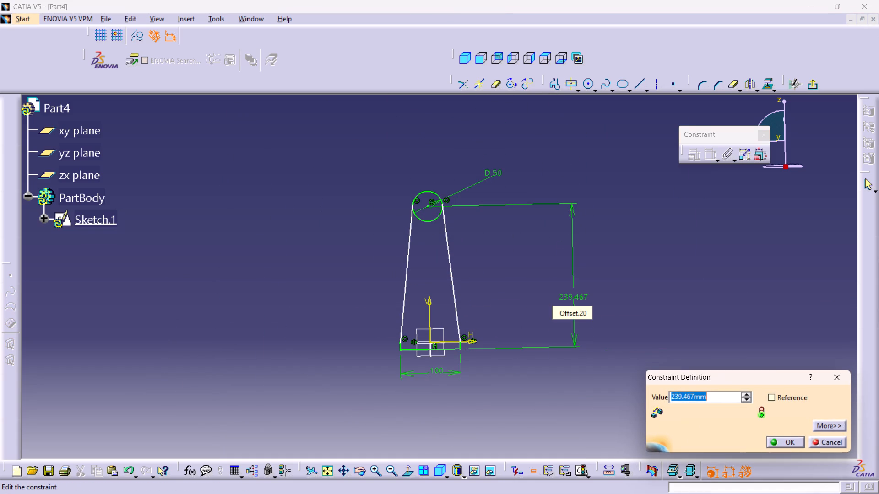
pyautogui.write('90')
pyautogui.press('Return')
# Make the lower endpoint of the right slanted line coincident with the top endpoint of the right vertical side.
pyautogui.moveTo(498, 325); pyautogui.dragTo(491, 238, button='middle')
pyautogui.rightClick(498, 325)
pyautogui.moveTo(560, 493); pyautogui.dragTo(482, 187, button='middle')
pyautogui.moveTo(568, 449); pyautogui.dragTo(521, 253, button='middle')
pyautogui.moveTo(527, 297); pyautogui.dragTo(518, 256, button='middle')
pyautogui.click(480, 345)
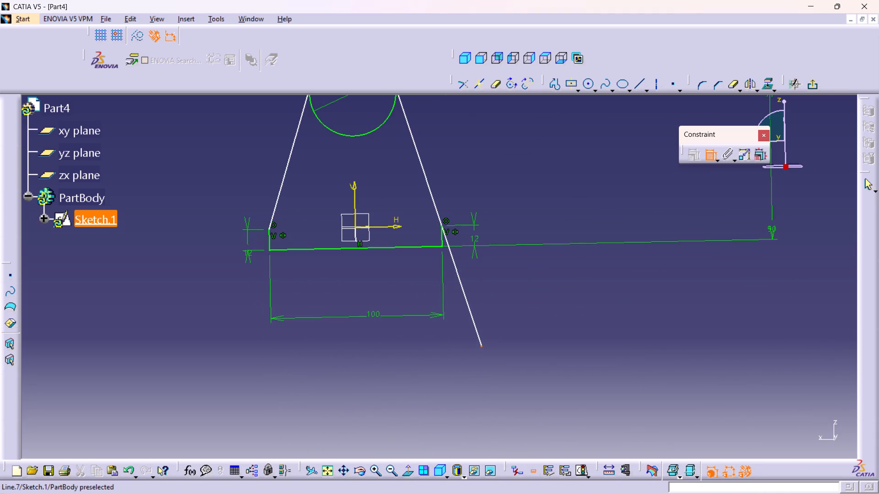
pyautogui.moveTo(429, 251); pyautogui.dragTo(429, 291, button='middle')
pyautogui.moveTo(429, 281); pyautogui.dragTo(419, 254, button='middle')
pyautogui.rightClick(429, 281)
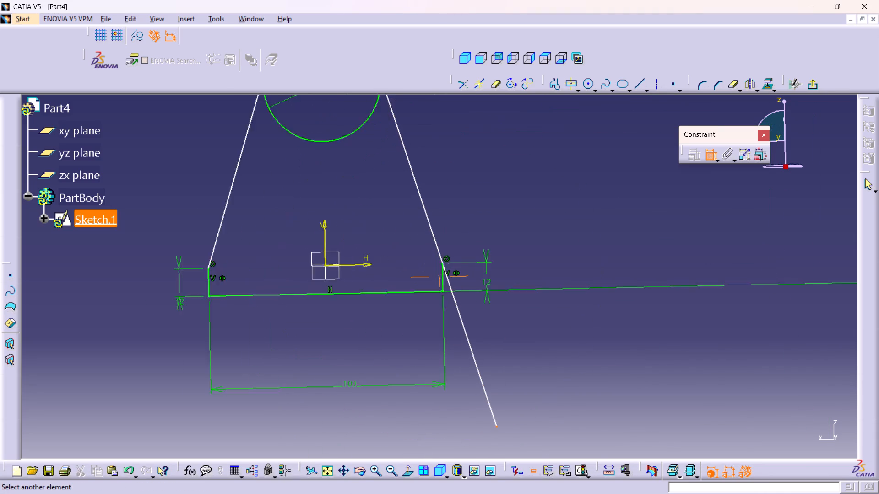
pyautogui.moveTo(419, 254); pyautogui.dragTo(420, 164, button='middle')
pyautogui.moveTo(432, 248); pyautogui.dragTo(428, 196, button='middle')
pyautogui.moveTo(433, 244); pyautogui.dragTo(427, 212, button='right')
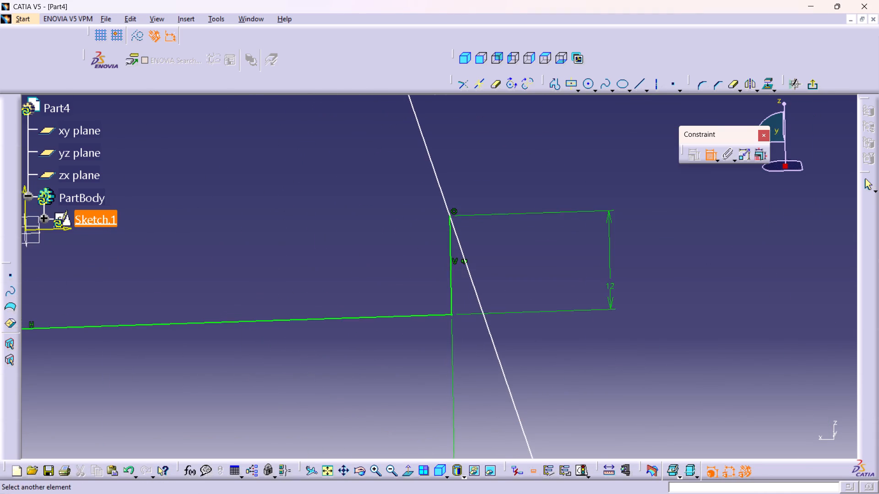
pyautogui.moveTo(428, 229); pyautogui.dragTo(426, 312, button='middle')
pyautogui.moveTo(426, 312); pyautogui.dragTo(405, 268, button='middle')
pyautogui.moveTo(427, 314); pyautogui.dragTo(415, 305, button='right')
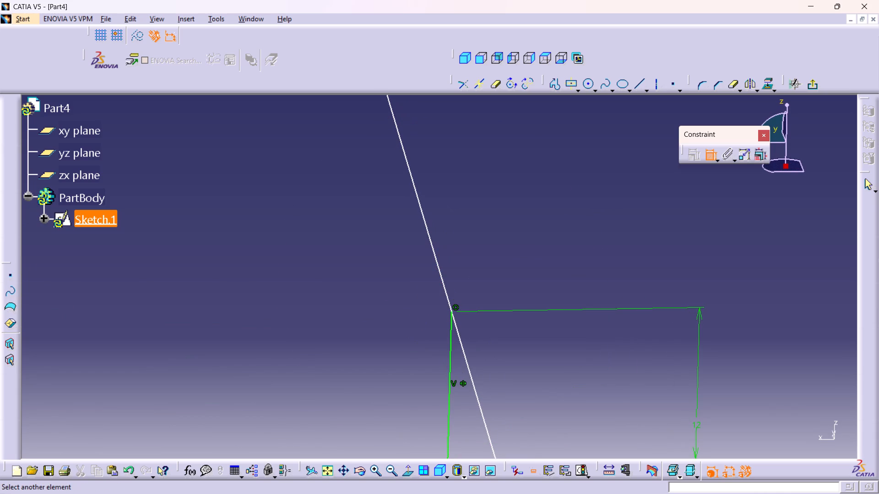
pyautogui.click(451, 311)
pyautogui.rightClick(412, 317)
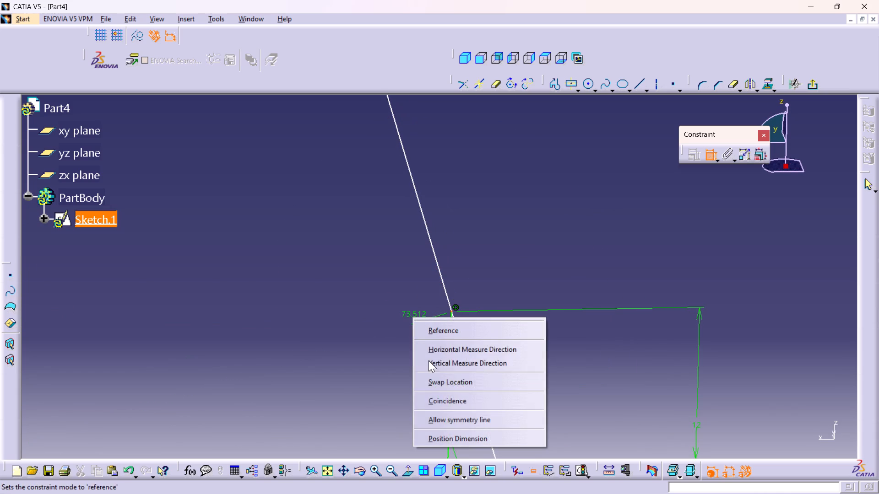
pyautogui.click(426, 400)
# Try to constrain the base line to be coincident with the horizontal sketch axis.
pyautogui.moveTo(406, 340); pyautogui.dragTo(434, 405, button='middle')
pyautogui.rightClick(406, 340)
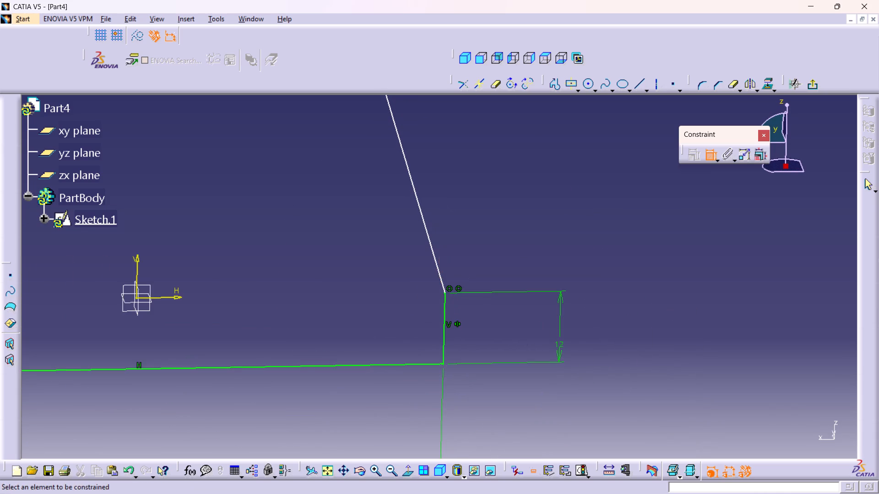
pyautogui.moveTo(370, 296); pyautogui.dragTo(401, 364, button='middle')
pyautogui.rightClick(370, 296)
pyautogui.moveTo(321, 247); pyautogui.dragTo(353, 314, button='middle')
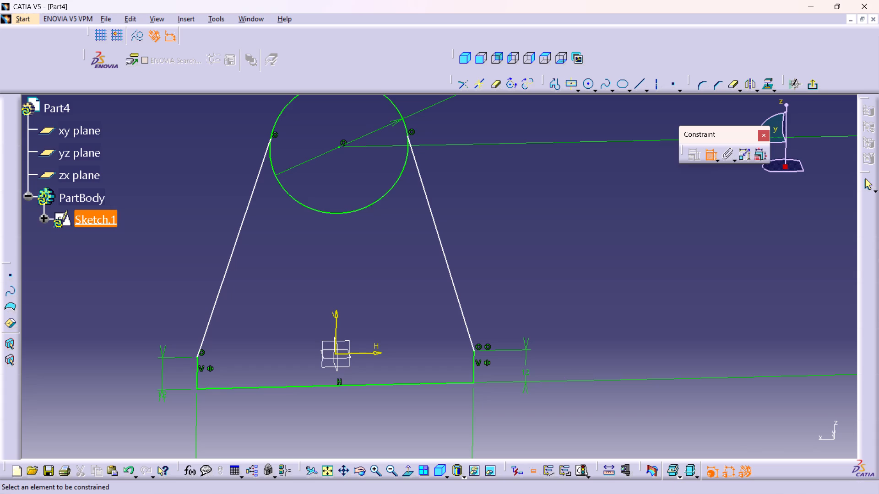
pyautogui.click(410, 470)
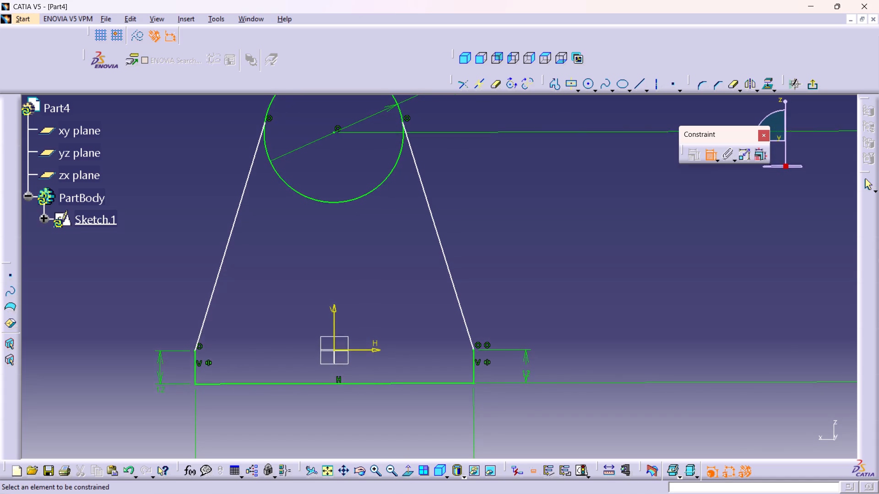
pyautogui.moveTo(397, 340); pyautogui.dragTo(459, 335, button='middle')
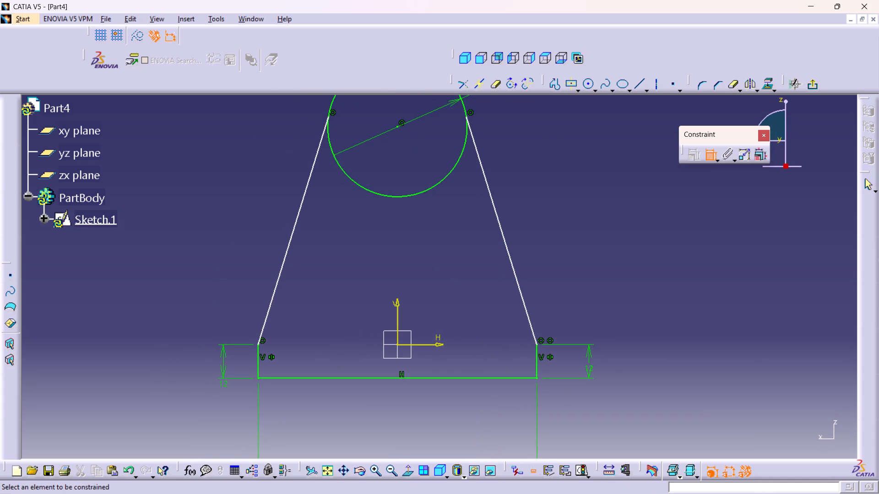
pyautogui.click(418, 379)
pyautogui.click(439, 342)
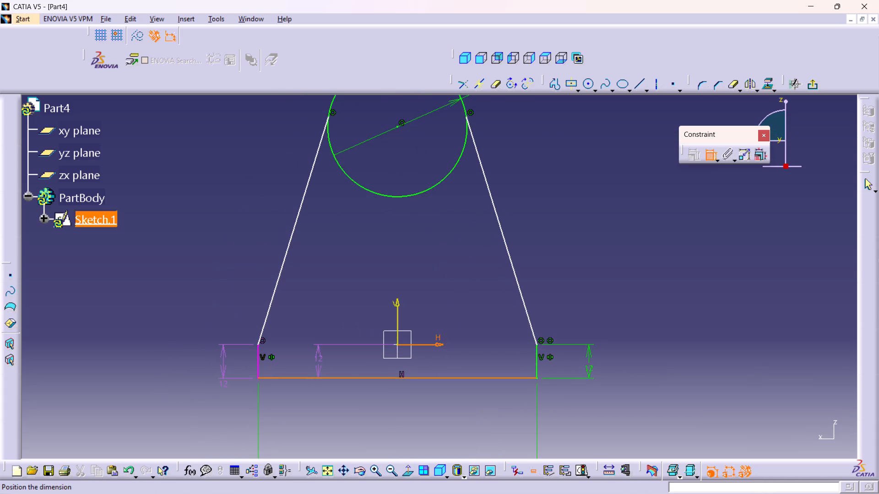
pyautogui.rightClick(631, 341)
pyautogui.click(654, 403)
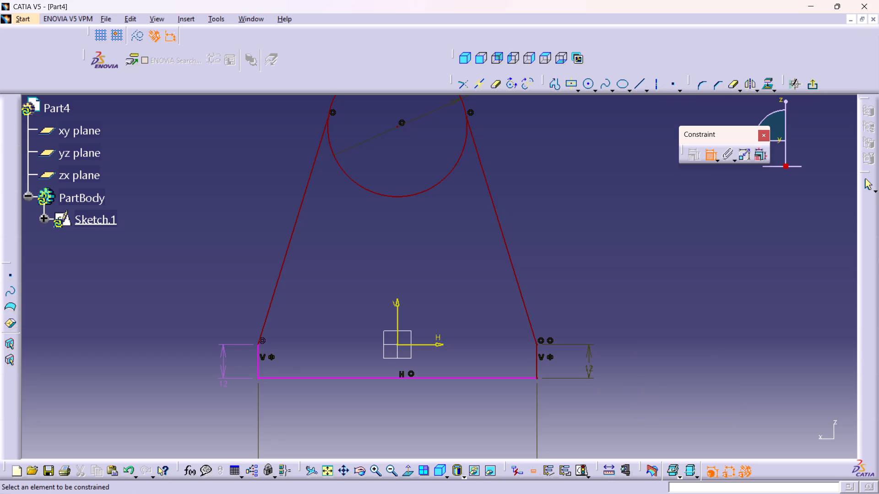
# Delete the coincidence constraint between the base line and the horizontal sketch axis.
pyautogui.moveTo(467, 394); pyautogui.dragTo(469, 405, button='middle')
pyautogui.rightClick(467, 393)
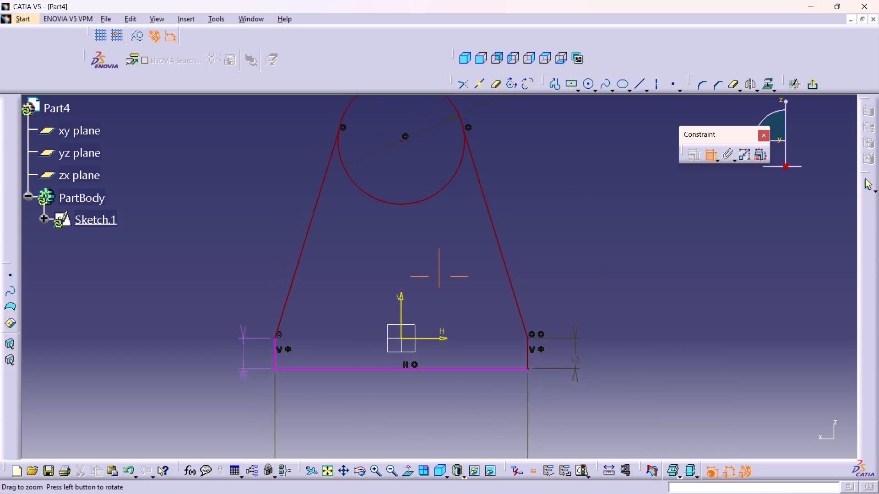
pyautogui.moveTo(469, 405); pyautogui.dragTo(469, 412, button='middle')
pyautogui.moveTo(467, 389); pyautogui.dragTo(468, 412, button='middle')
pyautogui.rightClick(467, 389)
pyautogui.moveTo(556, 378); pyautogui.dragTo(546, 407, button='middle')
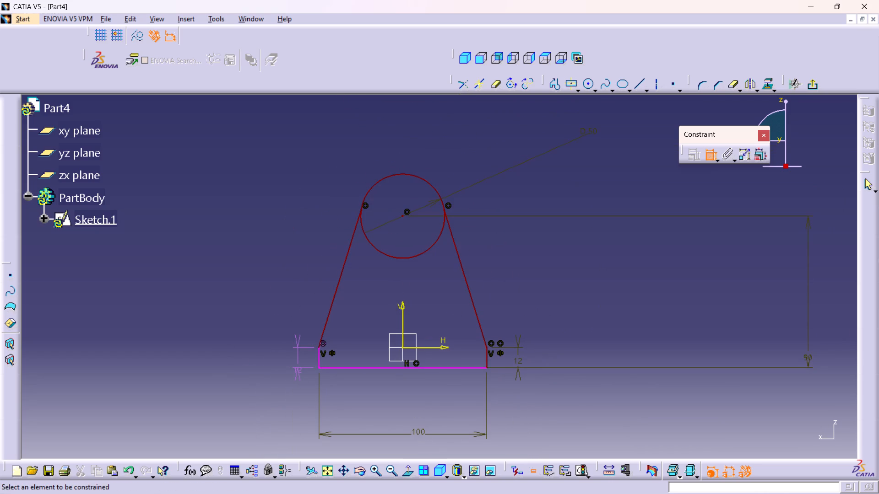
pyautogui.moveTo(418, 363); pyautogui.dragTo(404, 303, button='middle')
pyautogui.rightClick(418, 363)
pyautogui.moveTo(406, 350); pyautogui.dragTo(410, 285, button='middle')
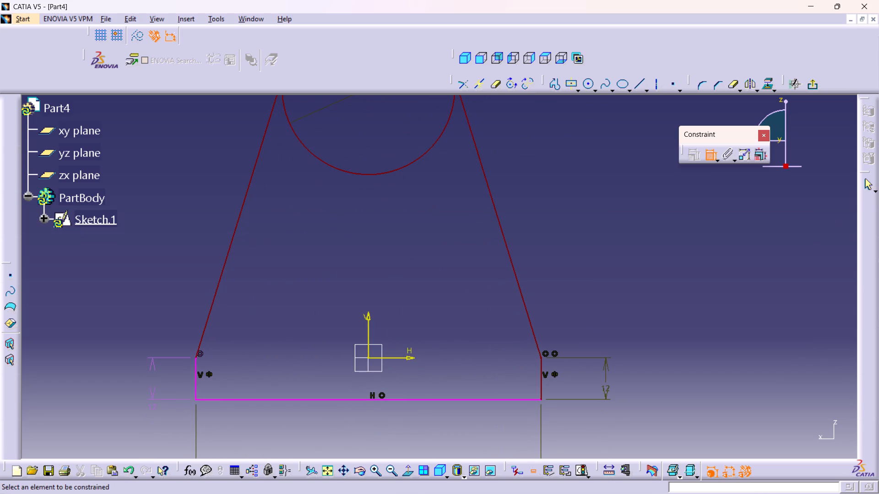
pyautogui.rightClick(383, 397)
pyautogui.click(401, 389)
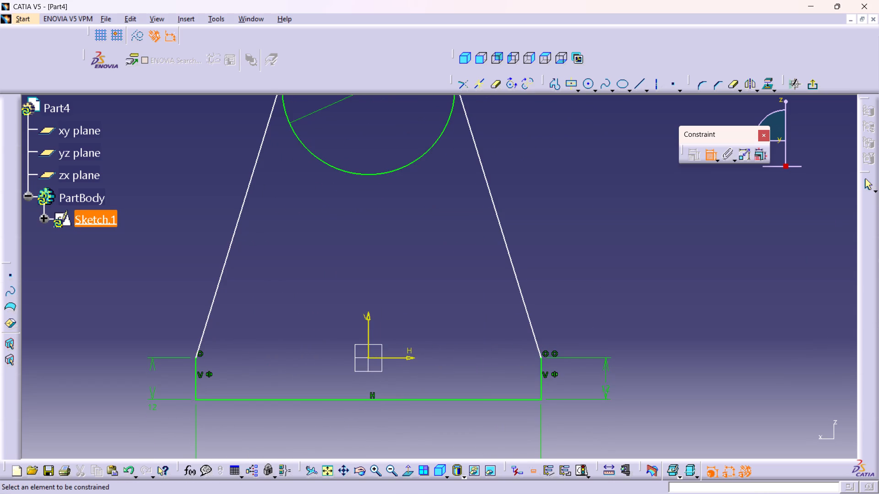
# Delete the horizontal constraint on the base line.
pyautogui.rightClick(371, 392)
pyautogui.click(394, 386)
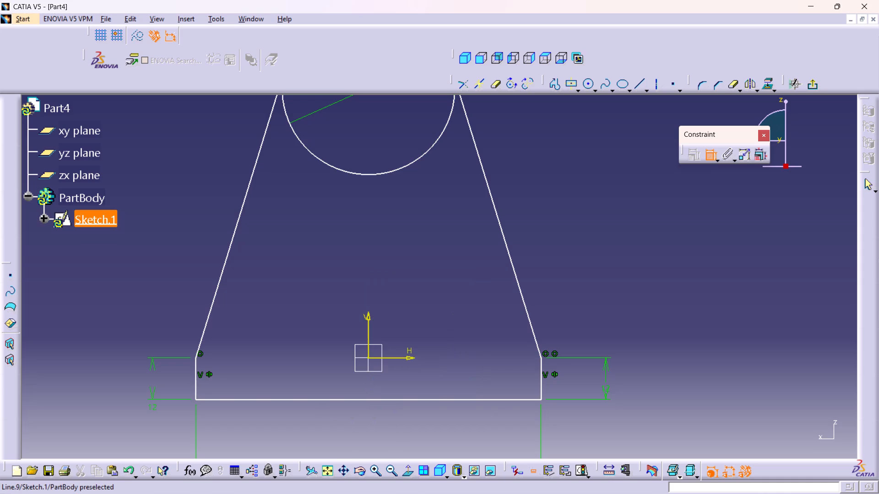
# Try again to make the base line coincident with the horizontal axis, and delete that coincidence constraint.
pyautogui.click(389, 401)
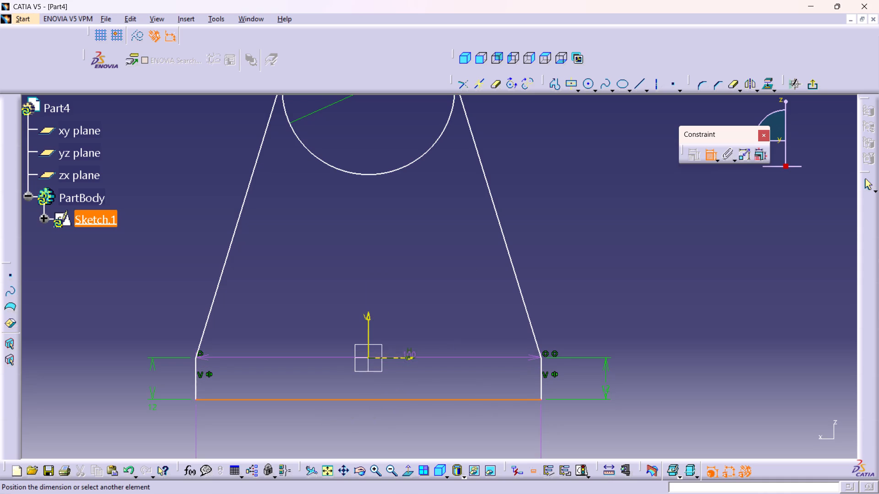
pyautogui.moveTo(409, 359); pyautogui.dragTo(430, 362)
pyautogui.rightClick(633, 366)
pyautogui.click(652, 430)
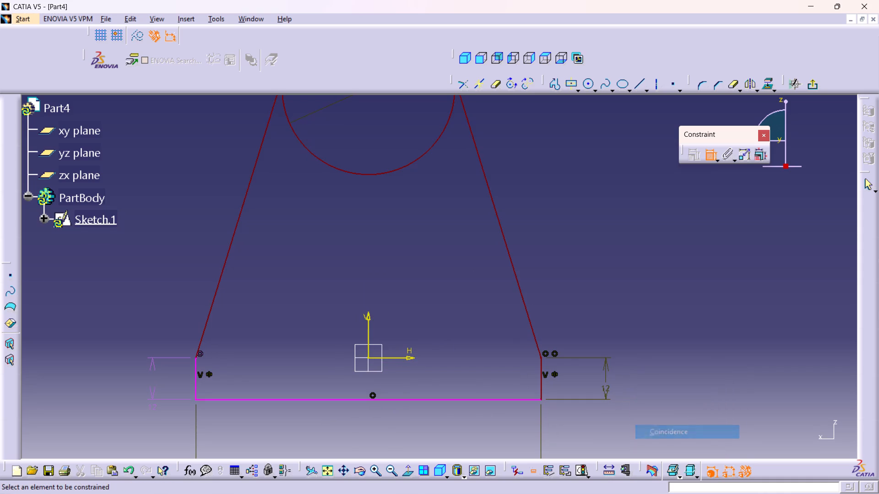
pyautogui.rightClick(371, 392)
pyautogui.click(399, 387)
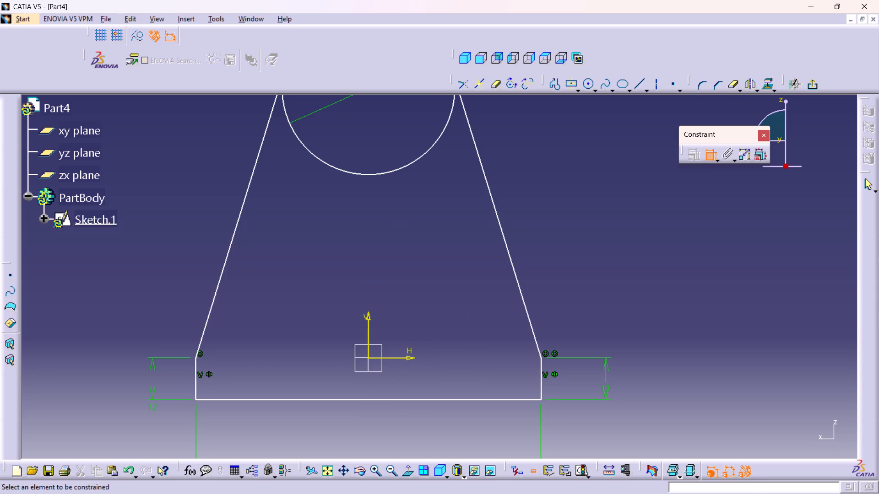
# Delete the 90 mm vertical distance dimension between the circle's centre and the base line.
pyautogui.moveTo(417, 349); pyautogui.dragTo(445, 413, button='middle')
pyautogui.rightClick(415, 346)
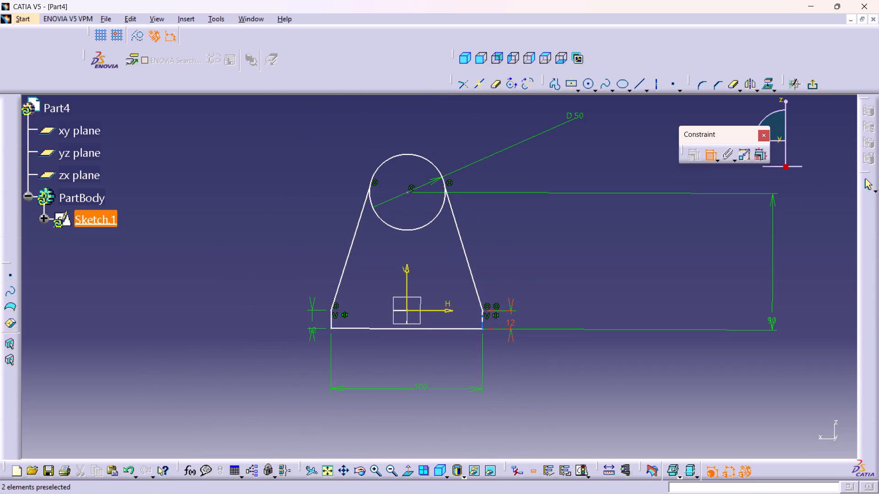
pyautogui.moveTo(554, 267); pyautogui.dragTo(541, 290, button='middle')
pyautogui.moveTo(449, 311); pyautogui.dragTo(455, 296, button='middle')
pyautogui.rightClick(449, 311)
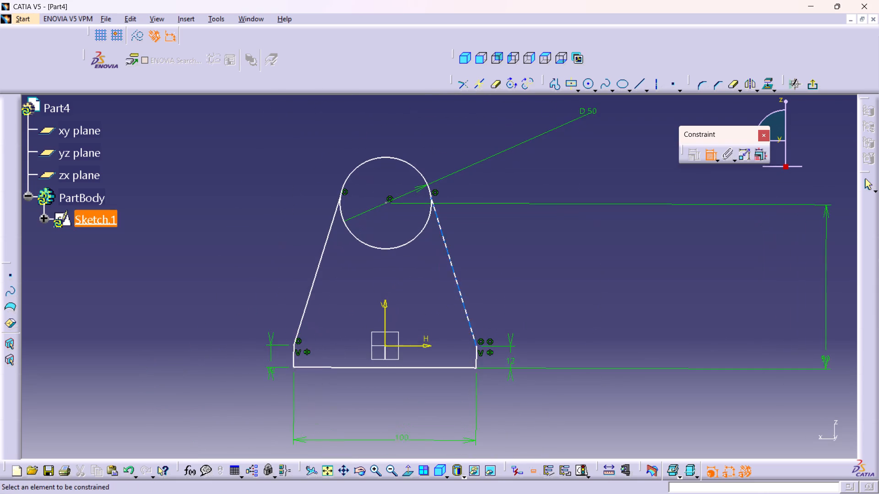
pyautogui.moveTo(546, 308); pyautogui.dragTo(521, 308, button='middle')
pyautogui.rightClick(803, 360)
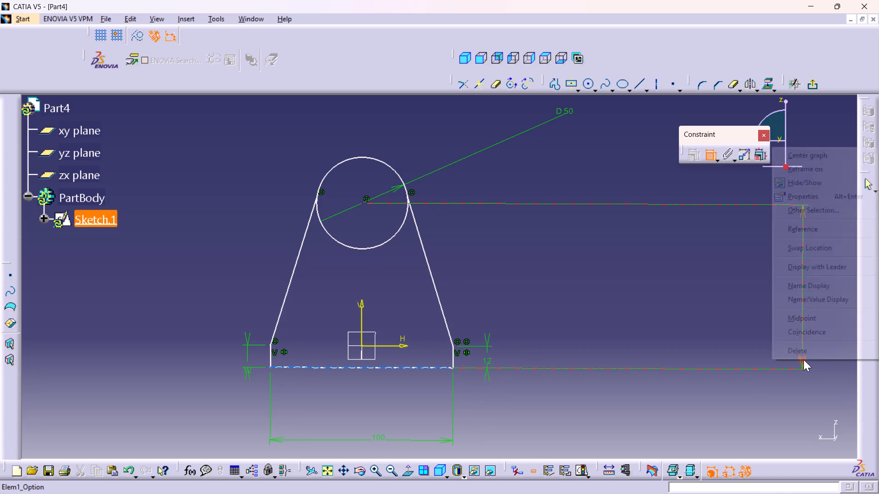
pyautogui.click(802, 353)
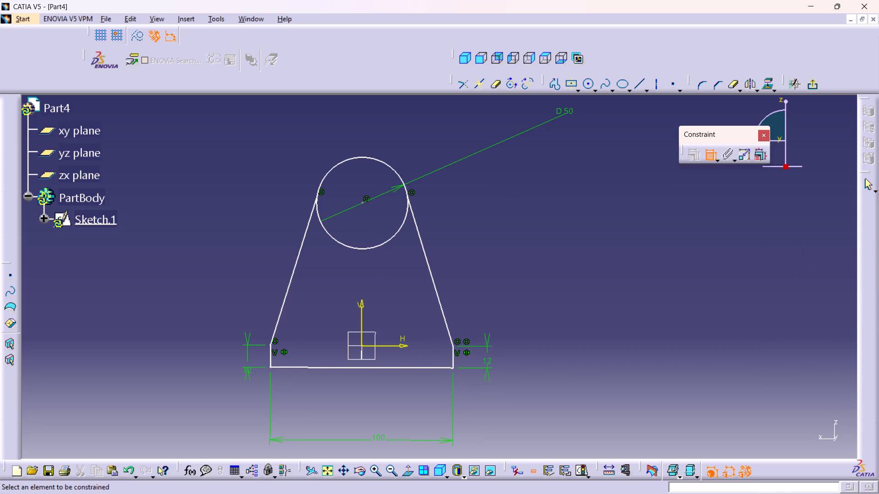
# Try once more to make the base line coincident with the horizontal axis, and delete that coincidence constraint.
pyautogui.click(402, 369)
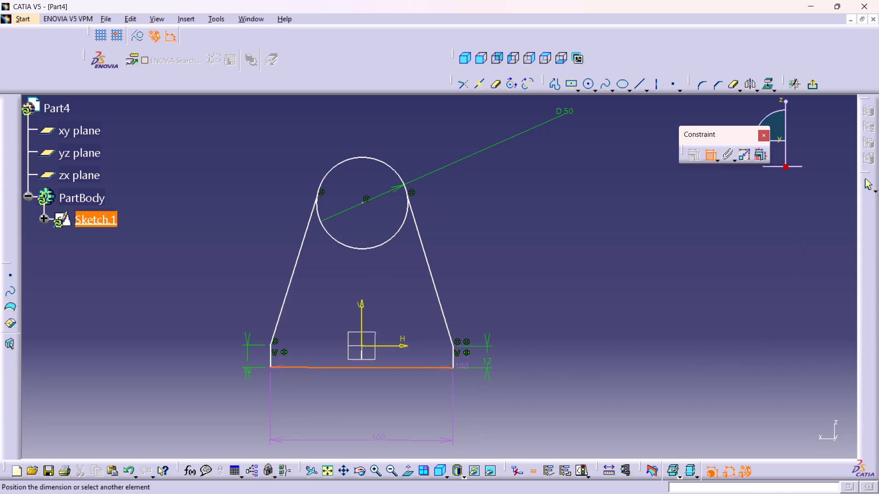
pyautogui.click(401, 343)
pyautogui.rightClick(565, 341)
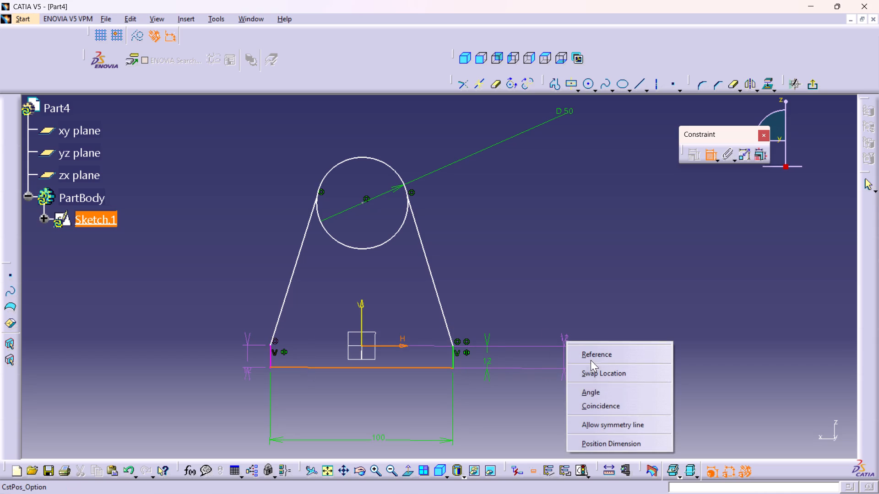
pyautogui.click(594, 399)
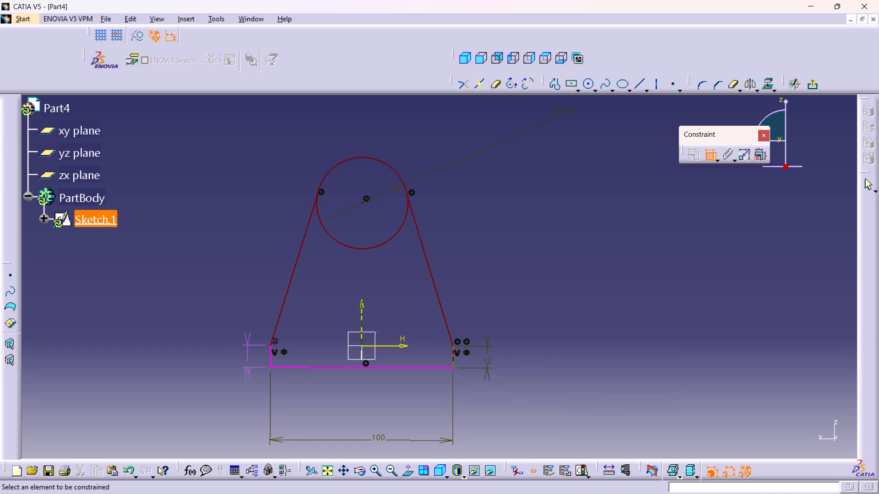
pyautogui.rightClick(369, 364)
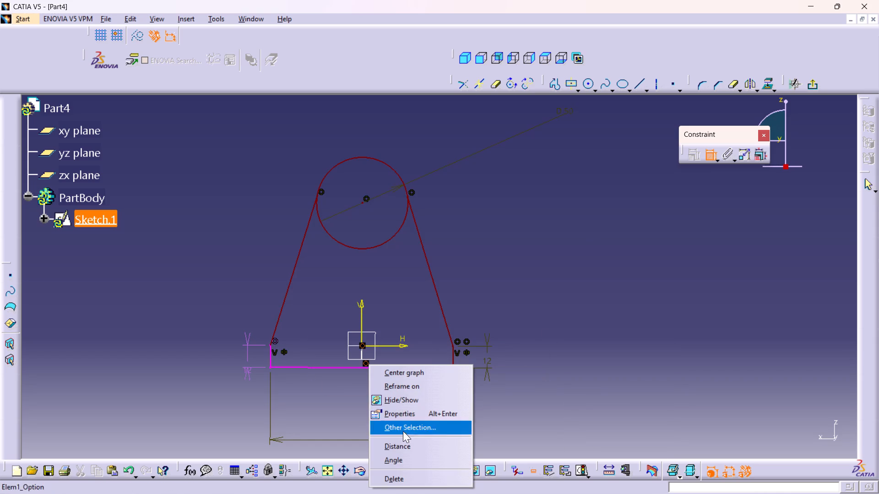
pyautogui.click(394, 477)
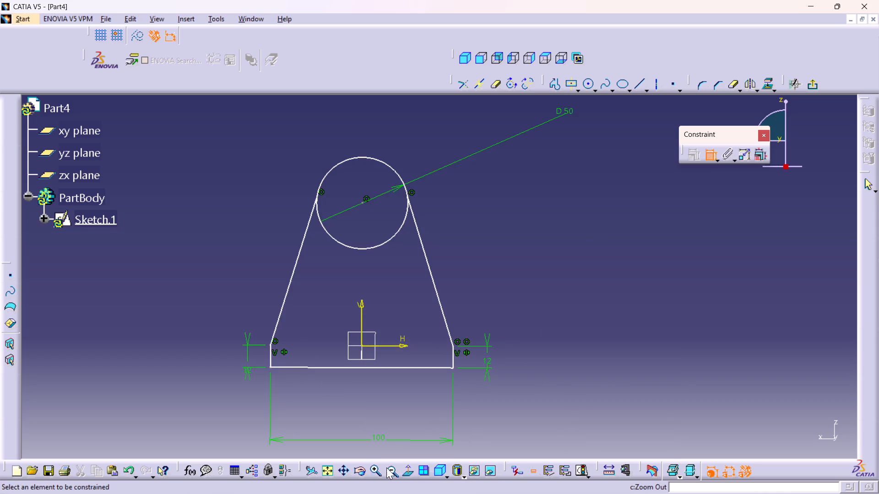
# Delete the symmetry constraint between the two vertical sides of the base.
pyautogui.moveTo(403, 350); pyautogui.dragTo(421, 333, button='middle')
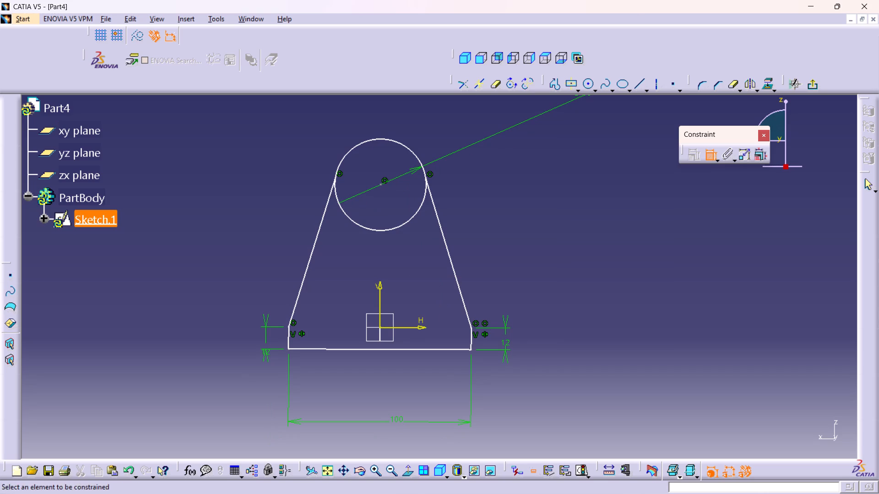
pyautogui.rightClick(303, 332)
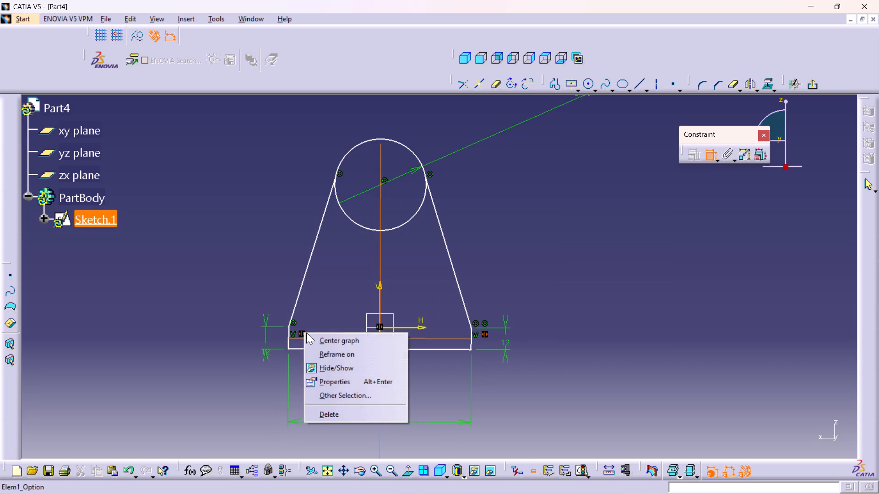
pyautogui.click(335, 416)
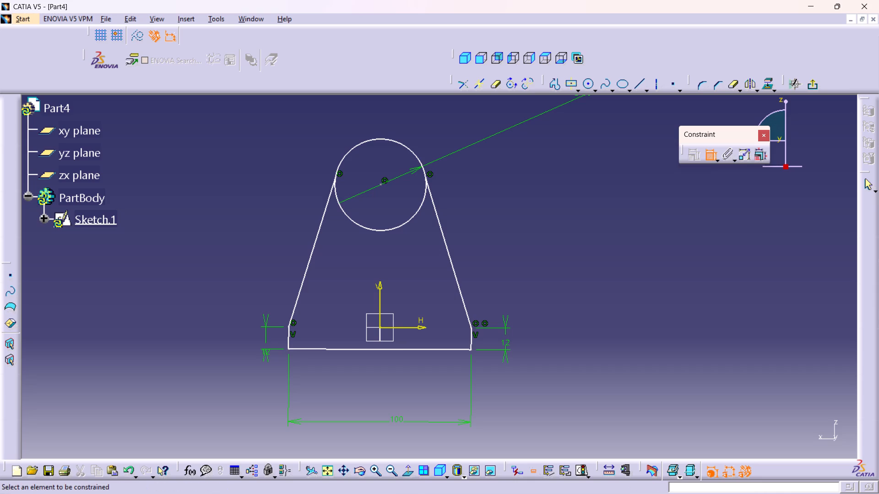
# Make the base line coincident with the horizontal sketch axis and leave the Constraint command.
pyautogui.click(389, 348)
pyautogui.click(413, 328)
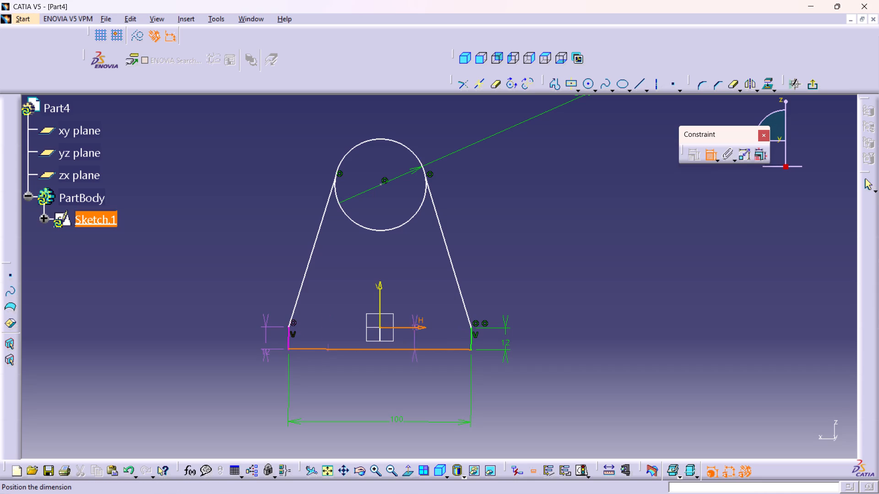
pyautogui.rightClick(552, 325)
pyautogui.click(588, 392)
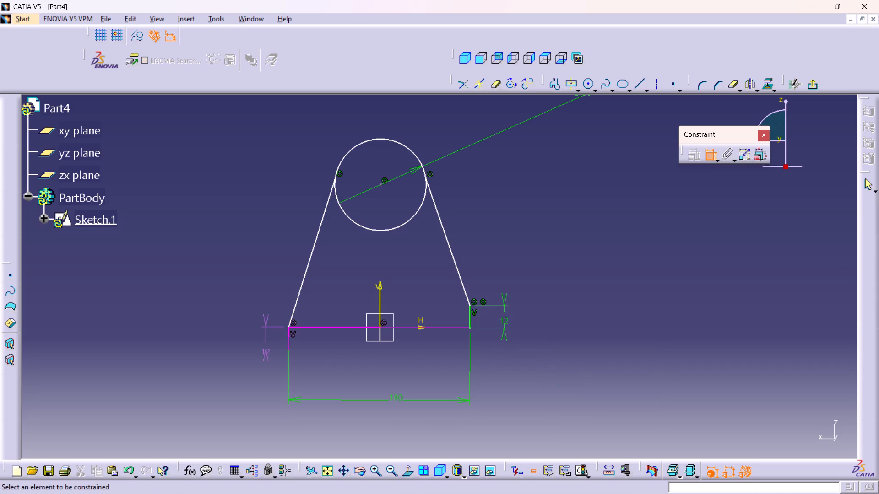
pyautogui.click(710, 155)
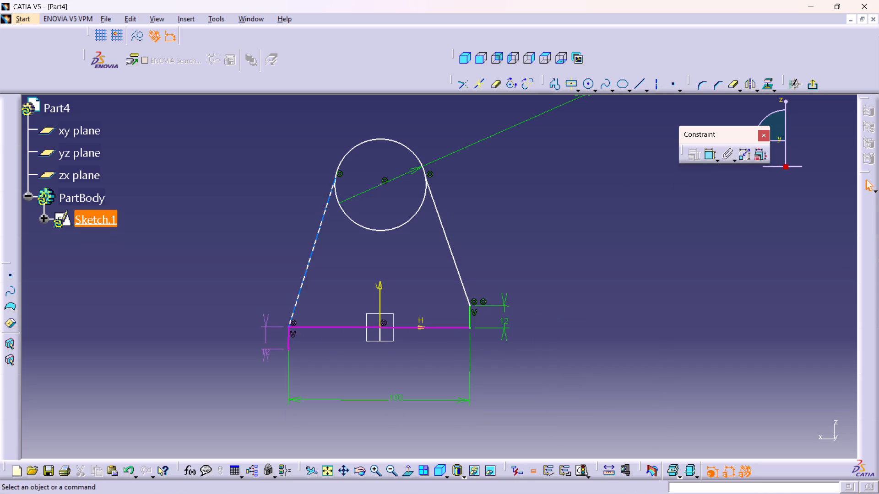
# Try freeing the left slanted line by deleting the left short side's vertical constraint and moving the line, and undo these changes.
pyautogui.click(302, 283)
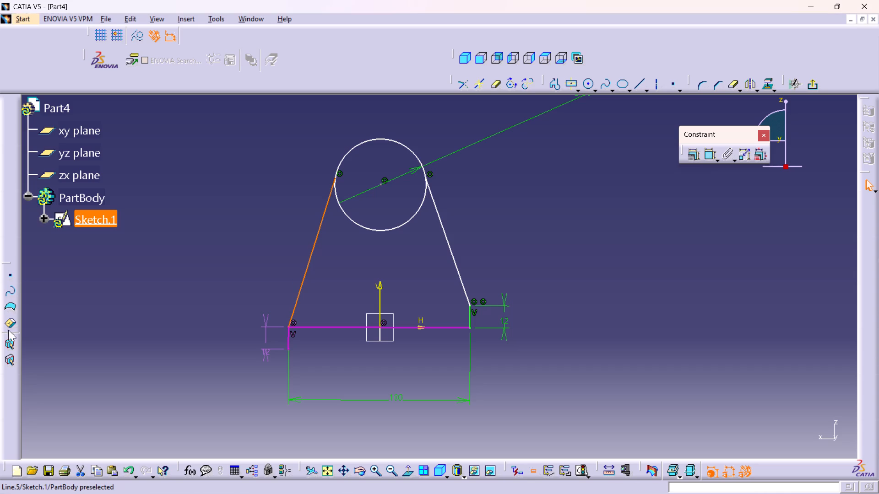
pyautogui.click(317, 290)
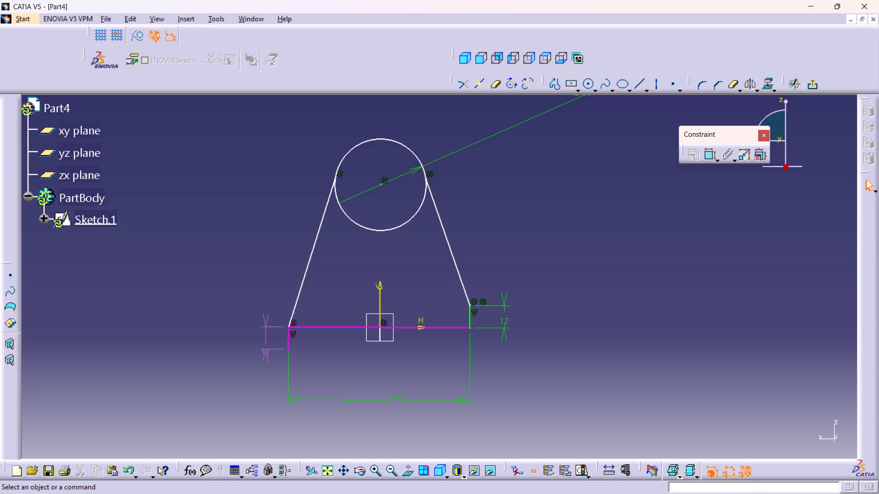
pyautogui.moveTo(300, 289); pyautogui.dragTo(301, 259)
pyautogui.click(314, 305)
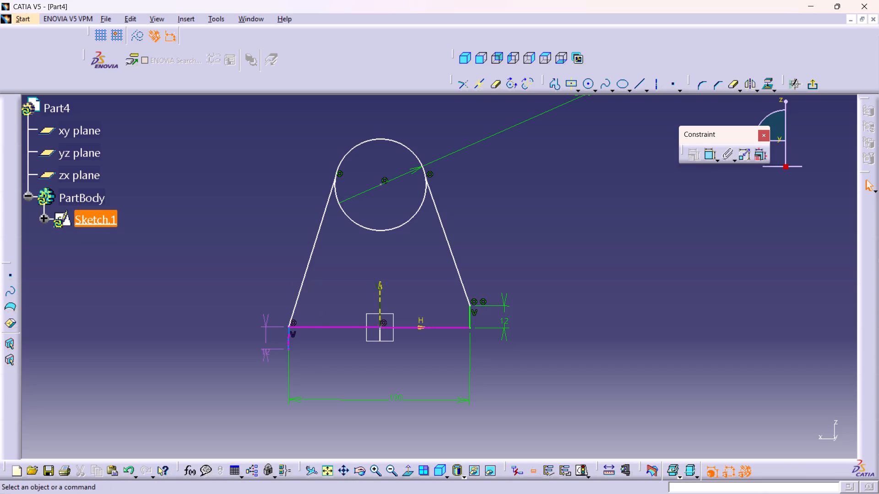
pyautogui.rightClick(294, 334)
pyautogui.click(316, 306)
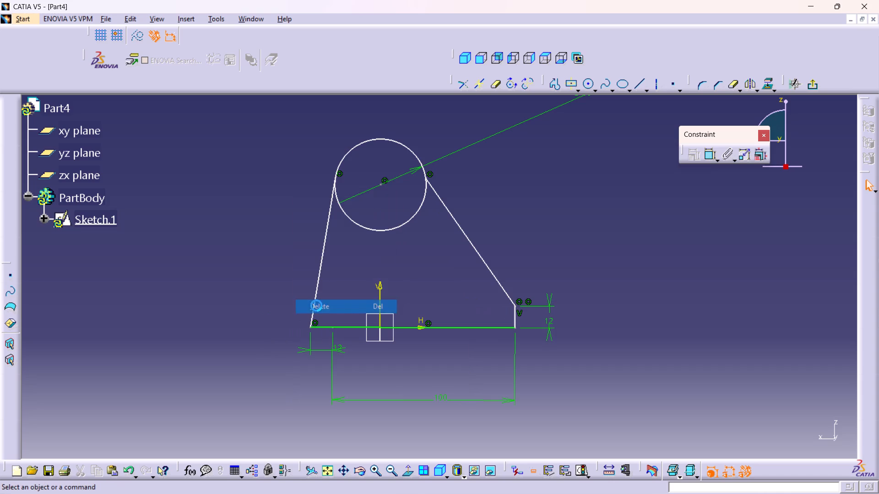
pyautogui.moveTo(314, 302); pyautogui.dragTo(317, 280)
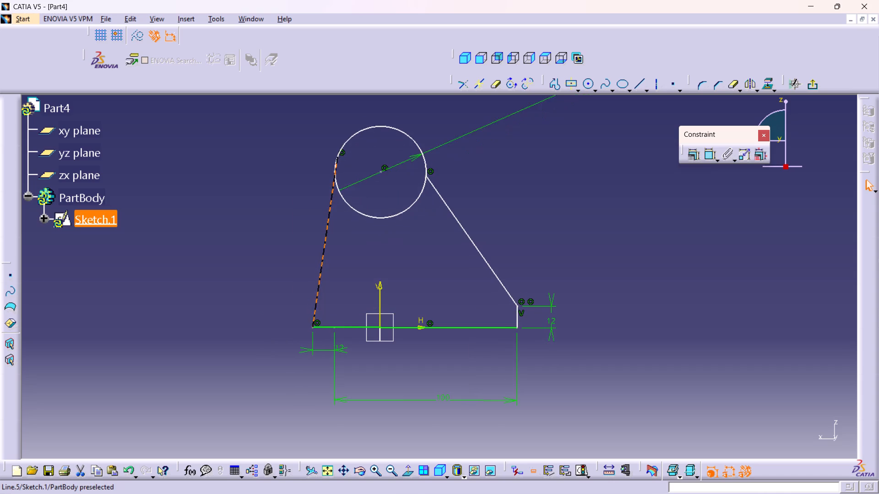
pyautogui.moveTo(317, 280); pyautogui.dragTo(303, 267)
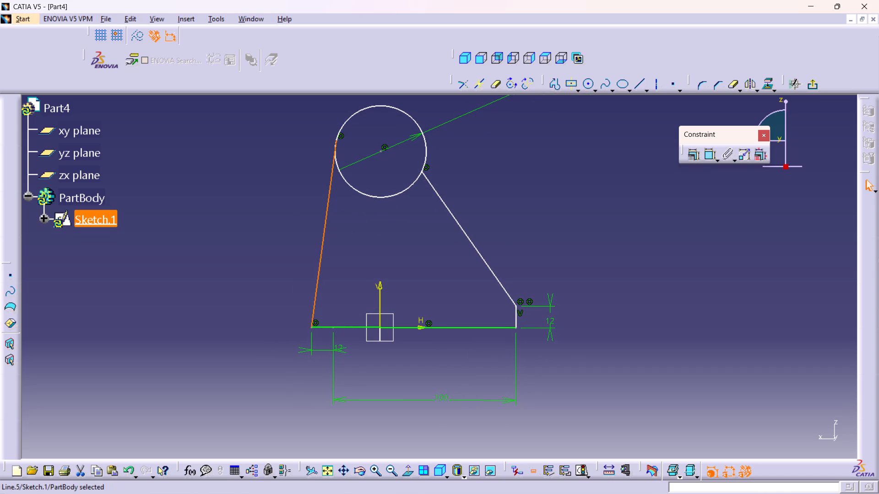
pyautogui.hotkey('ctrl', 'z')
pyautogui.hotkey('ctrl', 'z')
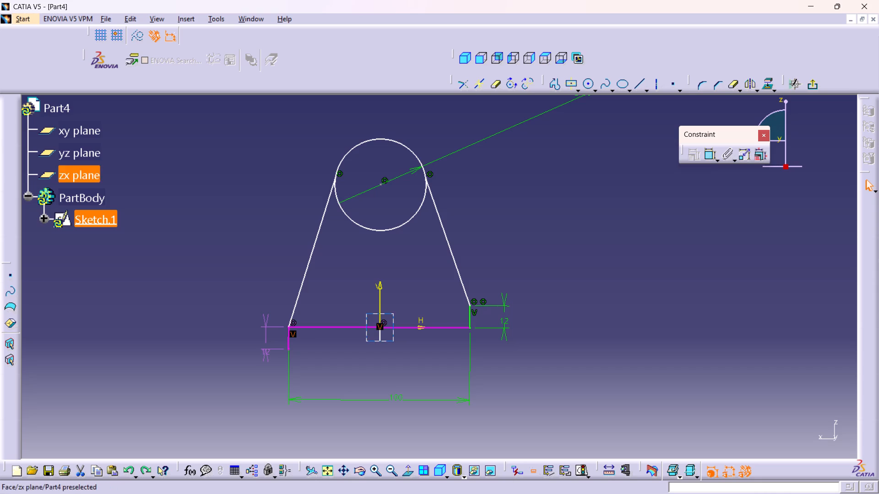
# Delete the left slanted line and the left short side, together with that side's vertical constraint, 12 mm dimension and coincidence constraint.
pyautogui.rightClick(294, 338)
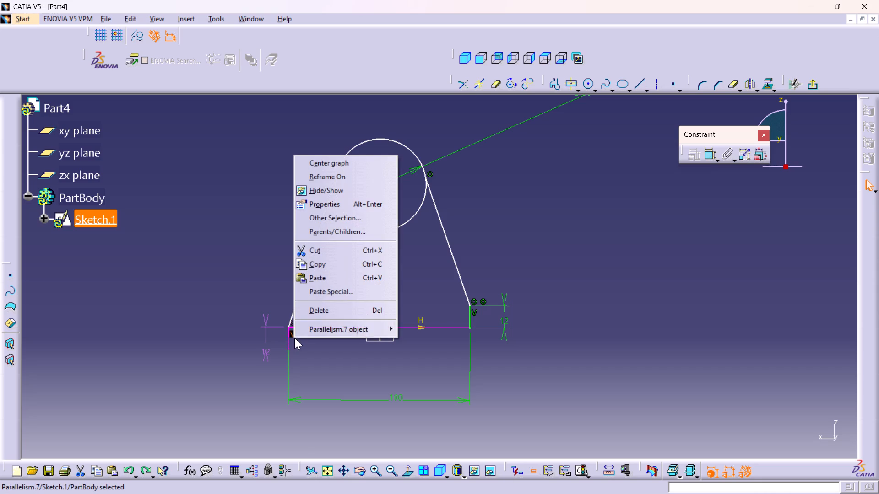
pyautogui.click(327, 308)
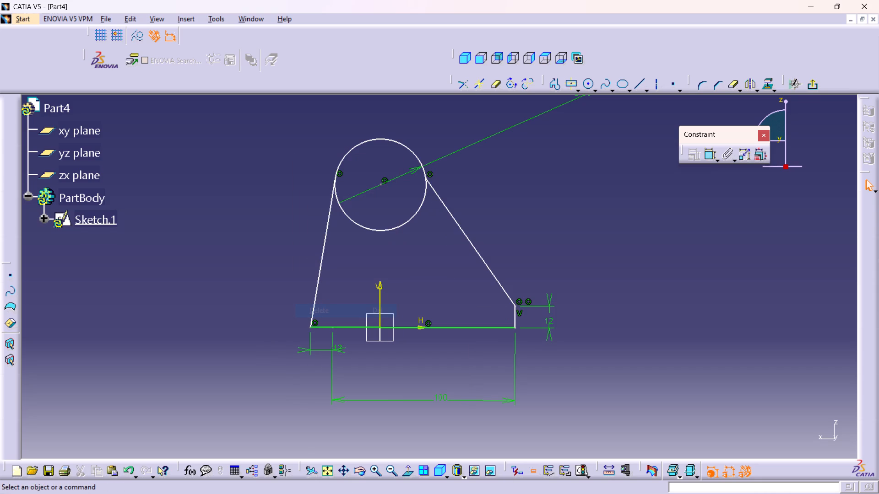
pyautogui.rightClick(319, 270)
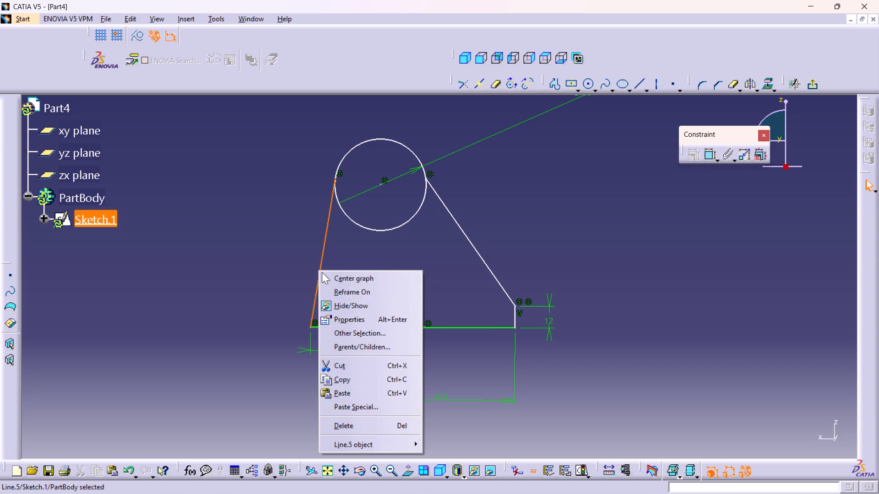
pyautogui.click(349, 431)
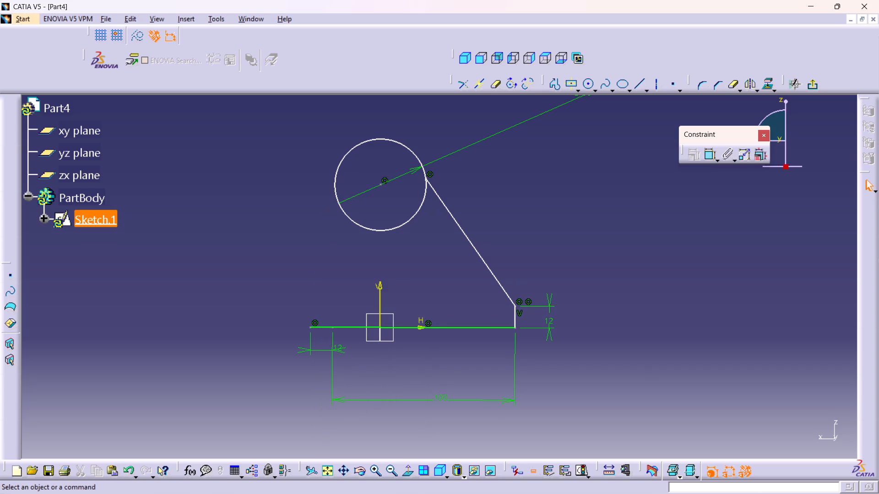
pyautogui.rightClick(340, 350)
pyautogui.click(370, 324)
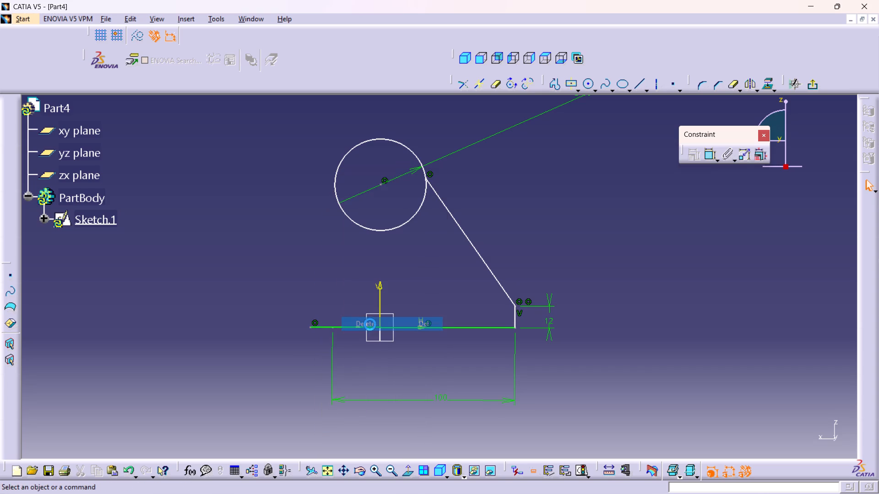
pyautogui.rightClick(314, 322)
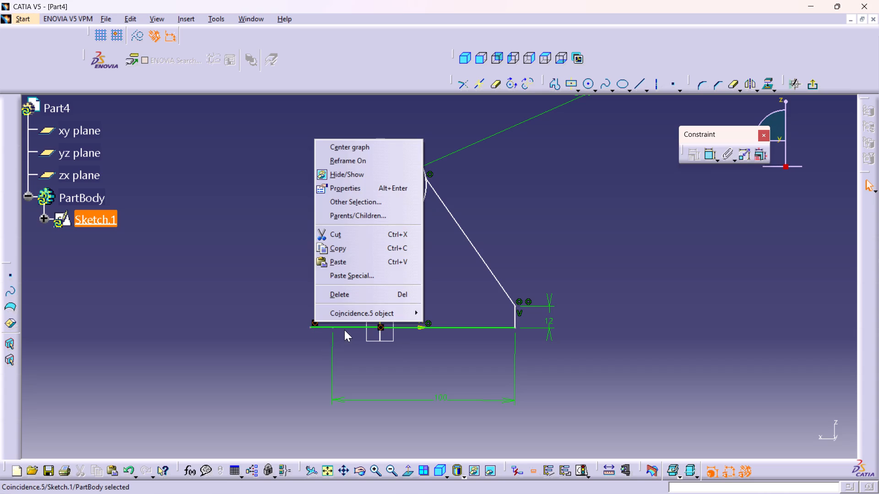
pyautogui.click(349, 289)
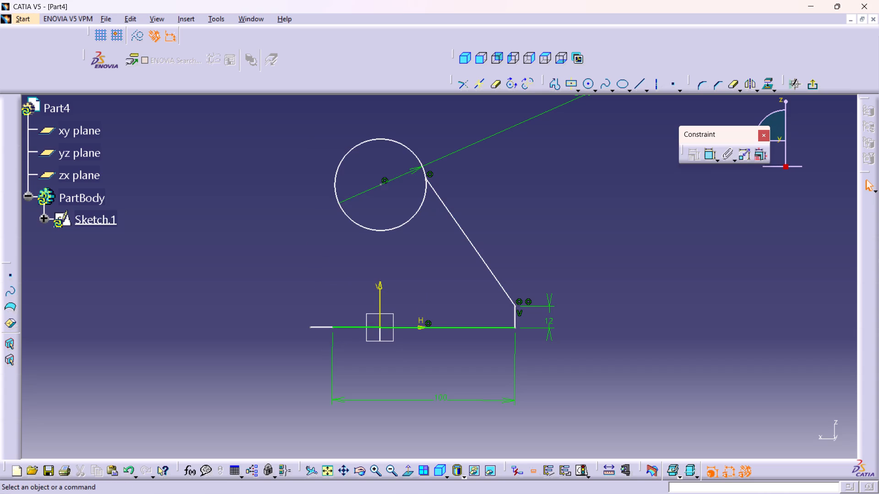
pyautogui.rightClick(322, 329)
pyautogui.click(349, 307)
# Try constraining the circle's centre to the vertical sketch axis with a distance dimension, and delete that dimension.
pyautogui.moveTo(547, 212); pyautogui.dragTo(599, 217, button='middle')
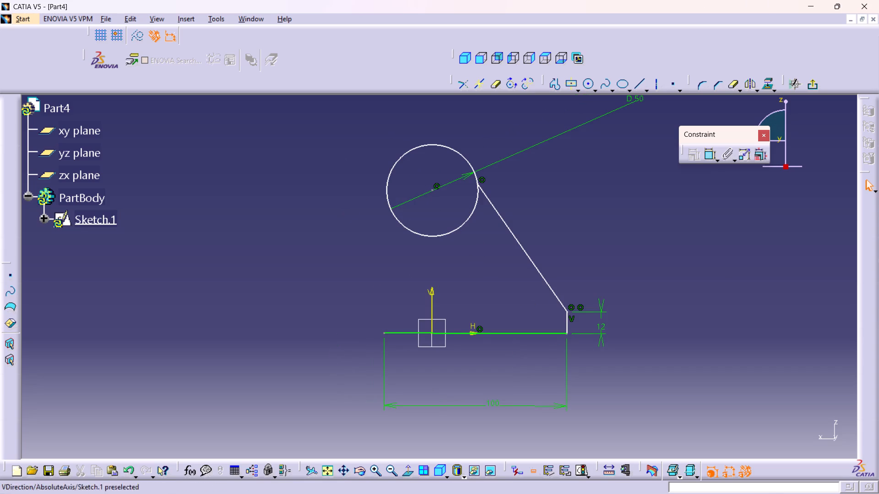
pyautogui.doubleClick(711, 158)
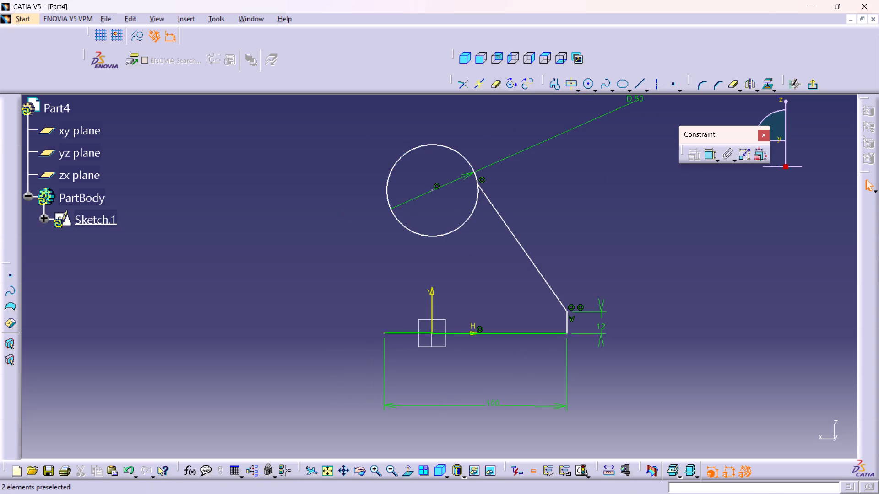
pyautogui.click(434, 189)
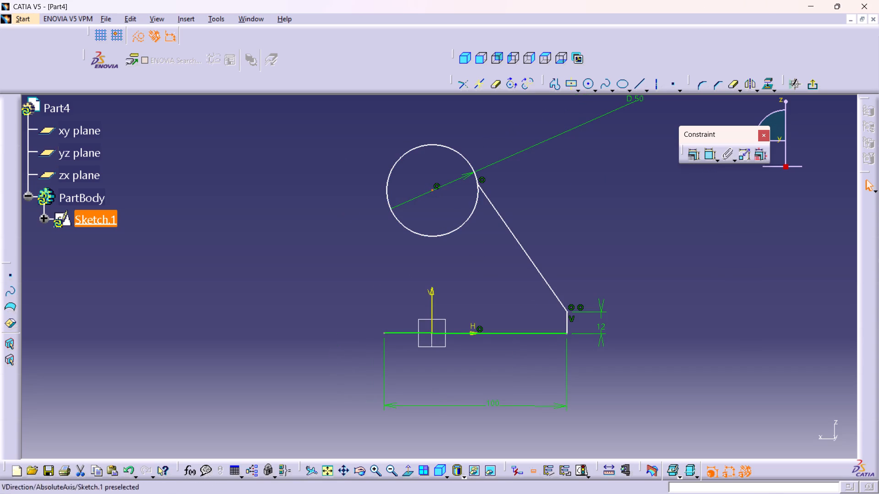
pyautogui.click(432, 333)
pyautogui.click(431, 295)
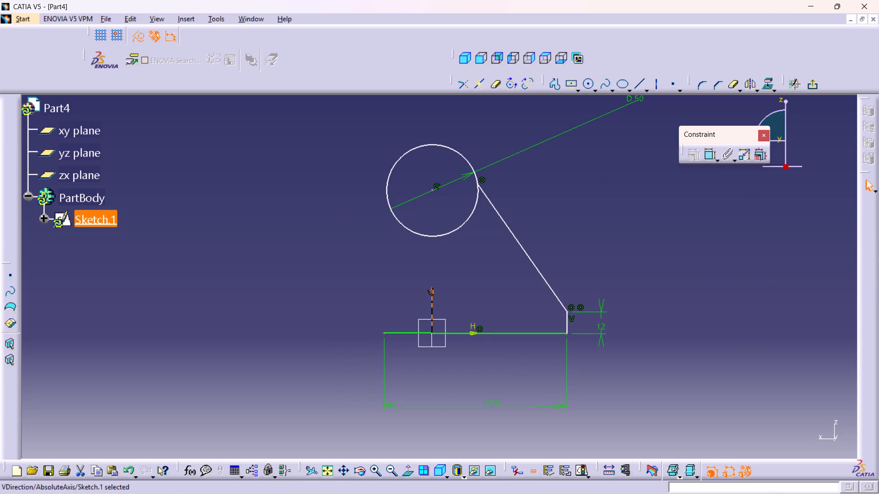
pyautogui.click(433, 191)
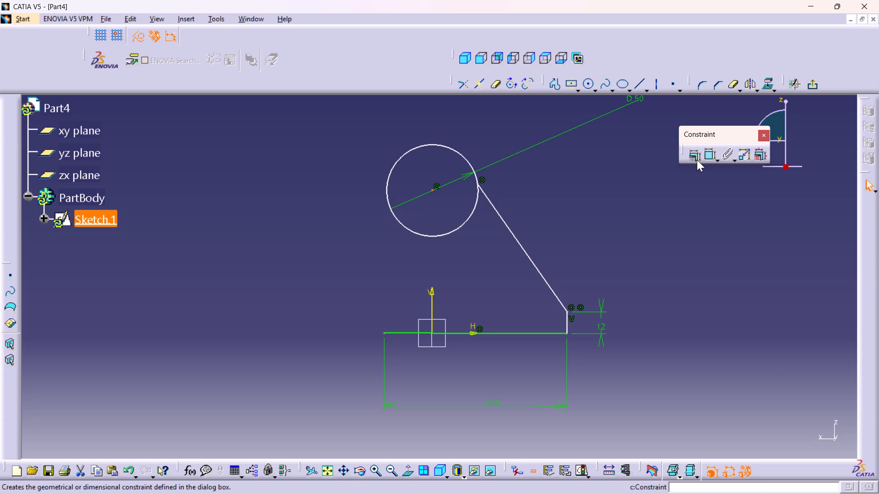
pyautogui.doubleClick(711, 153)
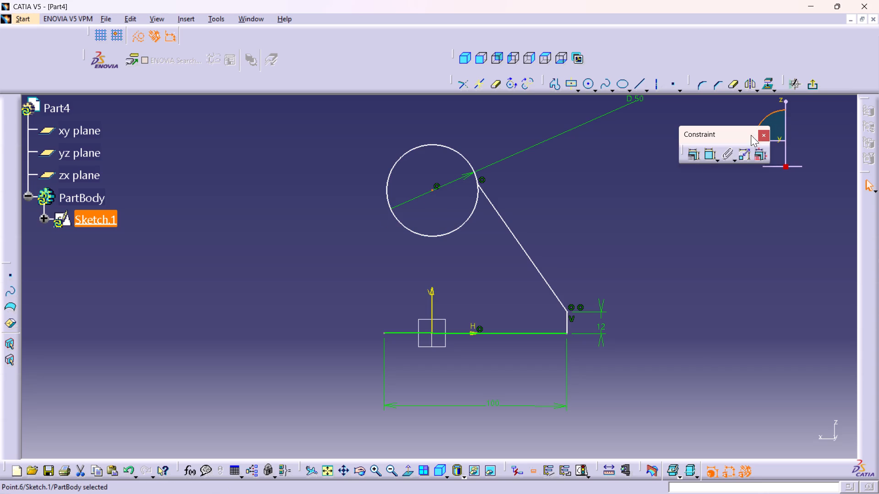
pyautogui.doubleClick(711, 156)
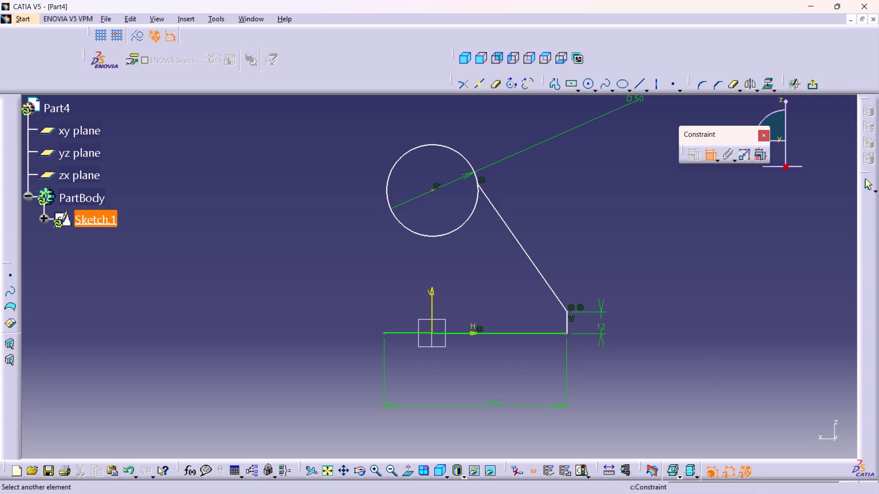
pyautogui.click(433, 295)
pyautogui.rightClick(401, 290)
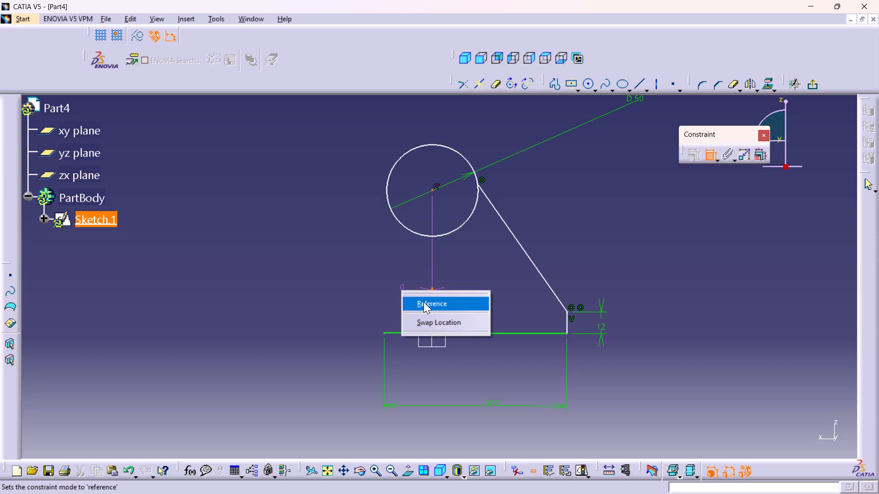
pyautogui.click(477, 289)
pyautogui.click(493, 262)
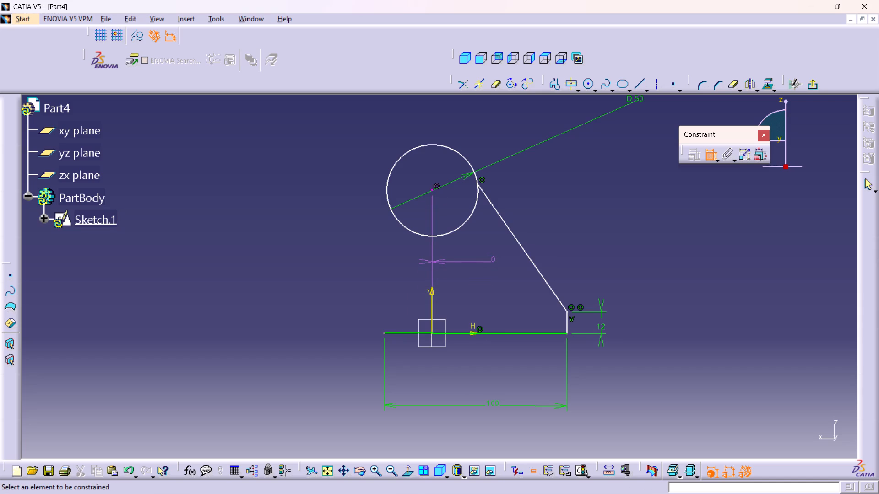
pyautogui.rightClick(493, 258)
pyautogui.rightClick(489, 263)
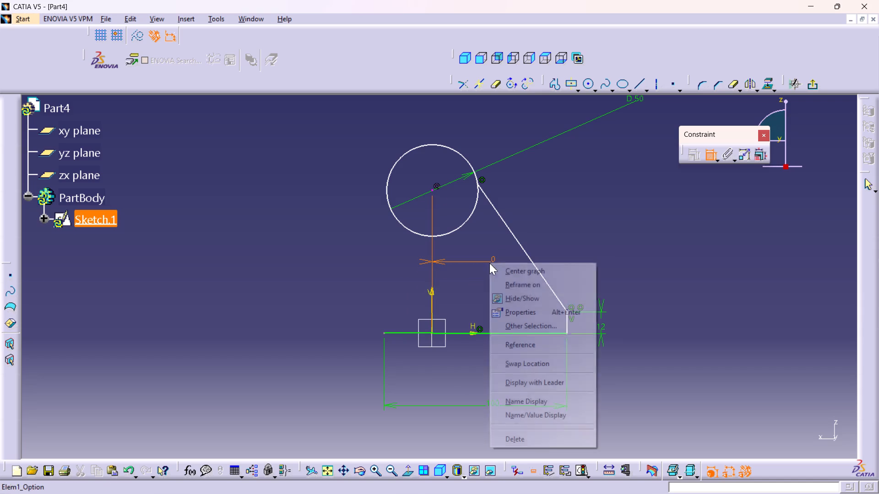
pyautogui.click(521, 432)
# Make the remaining slanted line tangent to the circle.
pyautogui.moveTo(629, 278); pyautogui.dragTo(629, 273, button='middle')
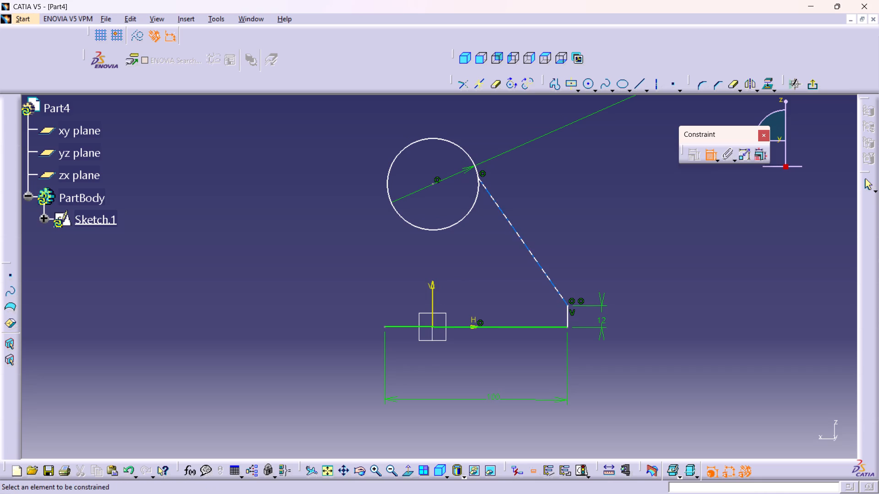
pyautogui.click(487, 190)
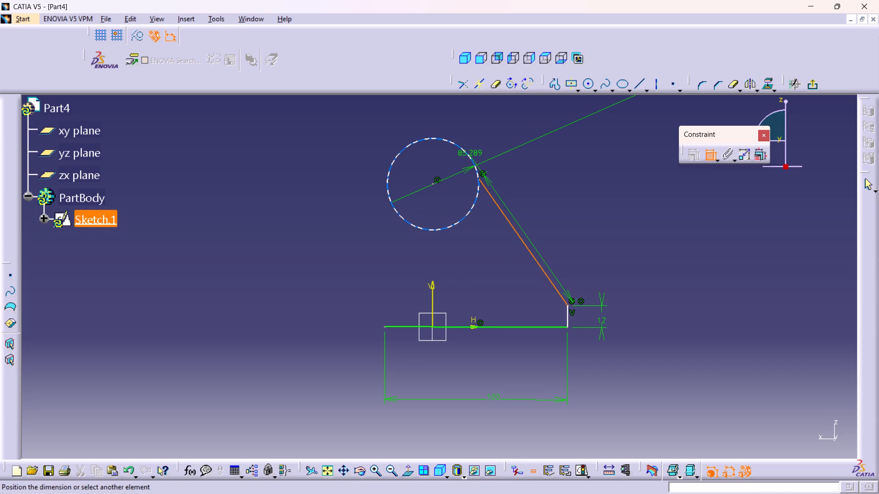
pyautogui.click(469, 155)
pyautogui.rightClick(482, 144)
pyautogui.click(512, 192)
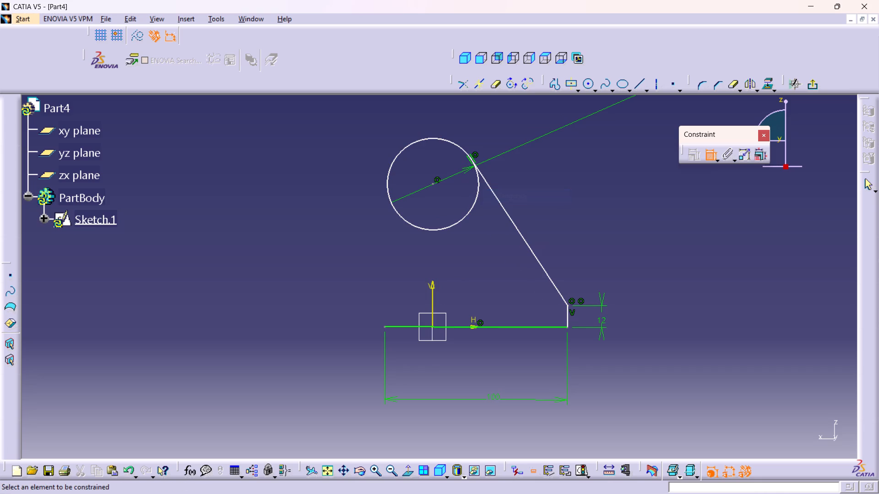
# Dimension the vertical distance from the sketch origin to the circle's centre and set it to 90 mm.
pyautogui.moveTo(616, 273); pyautogui.dragTo(616, 266, button='middle')
pyautogui.moveTo(616, 247); pyautogui.dragTo(616, 263, button='middle')
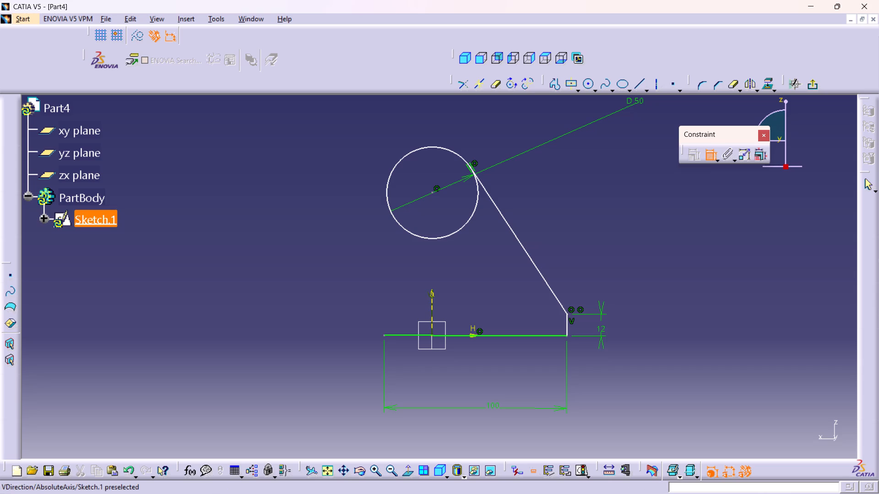
pyautogui.click(433, 336)
pyautogui.click(432, 190)
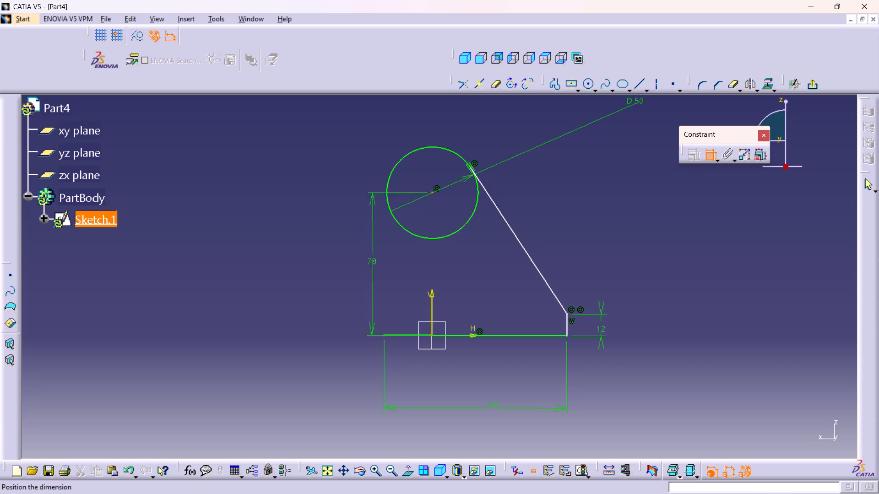
pyautogui.click(677, 243)
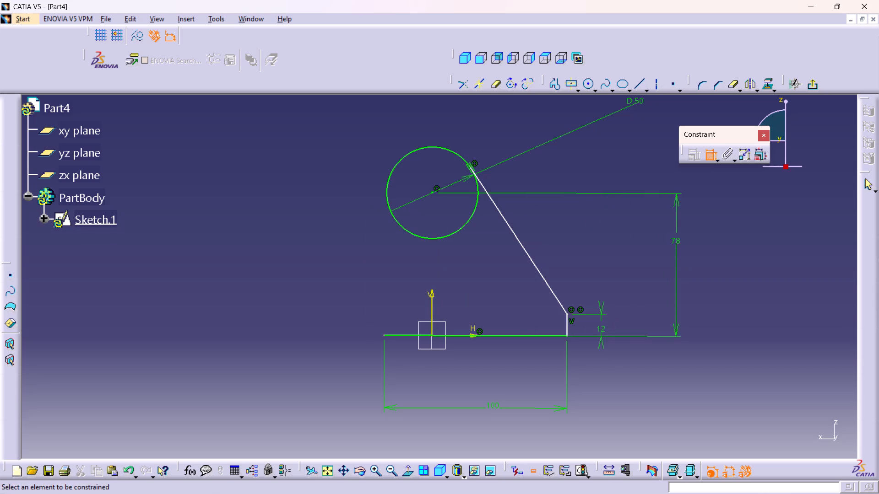
pyautogui.doubleClick(678, 240)
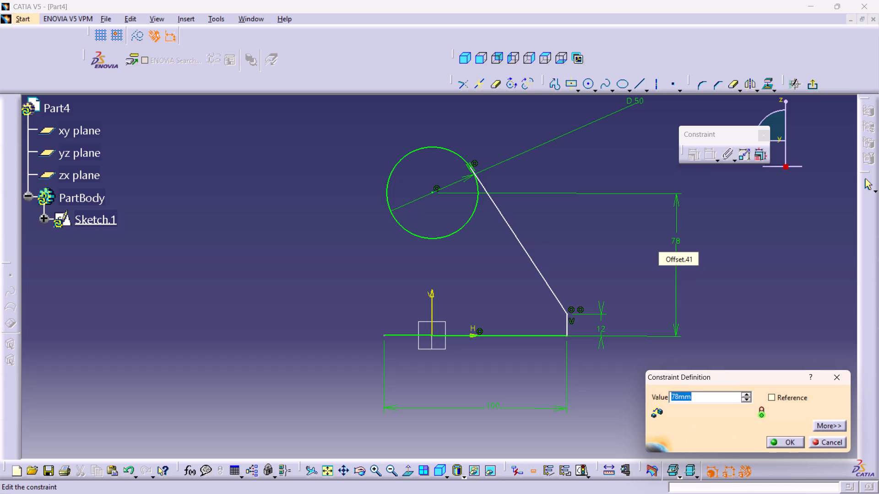
pyautogui.write('90')
pyautogui.press('Return')
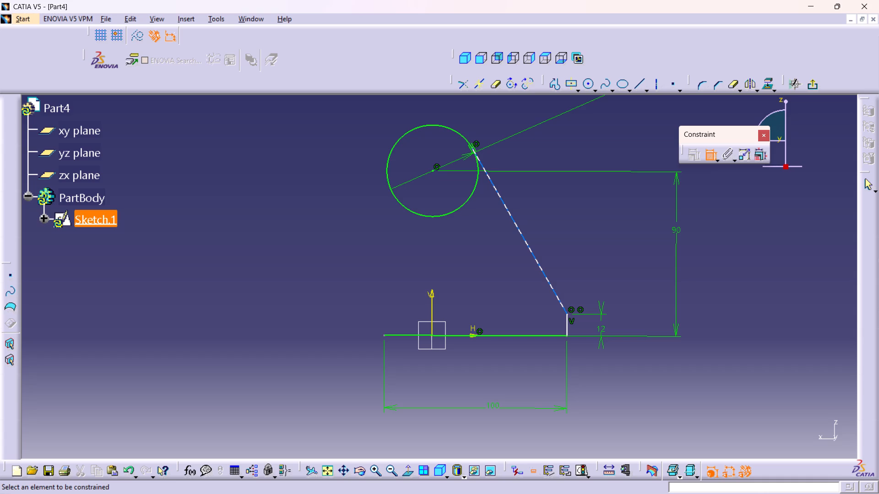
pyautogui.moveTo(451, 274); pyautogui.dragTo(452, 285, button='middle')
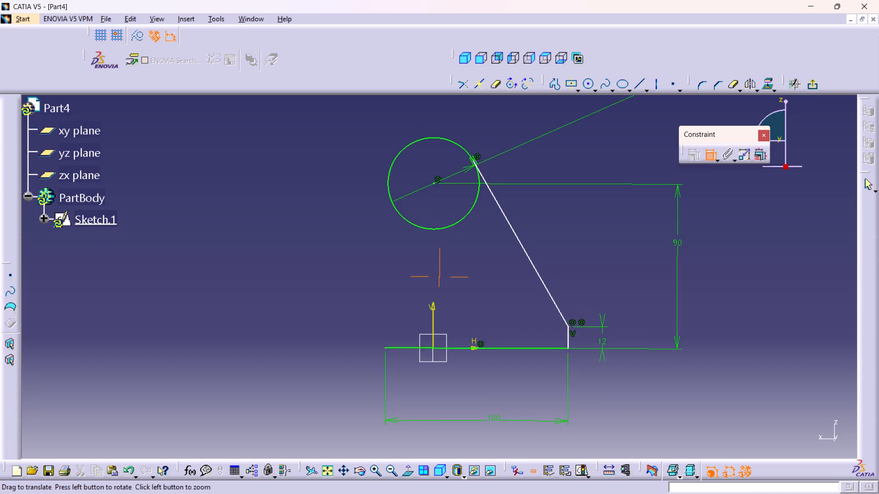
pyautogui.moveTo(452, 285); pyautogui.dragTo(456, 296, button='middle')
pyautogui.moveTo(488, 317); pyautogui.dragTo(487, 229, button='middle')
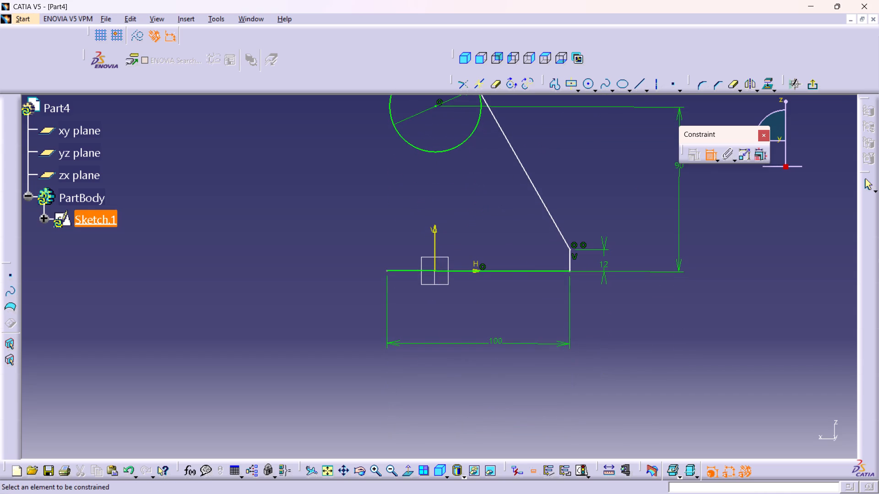
# Delete the 100 mm length dimension of the base line.
pyautogui.moveTo(486, 260); pyautogui.dragTo(504, 295, button='middle')
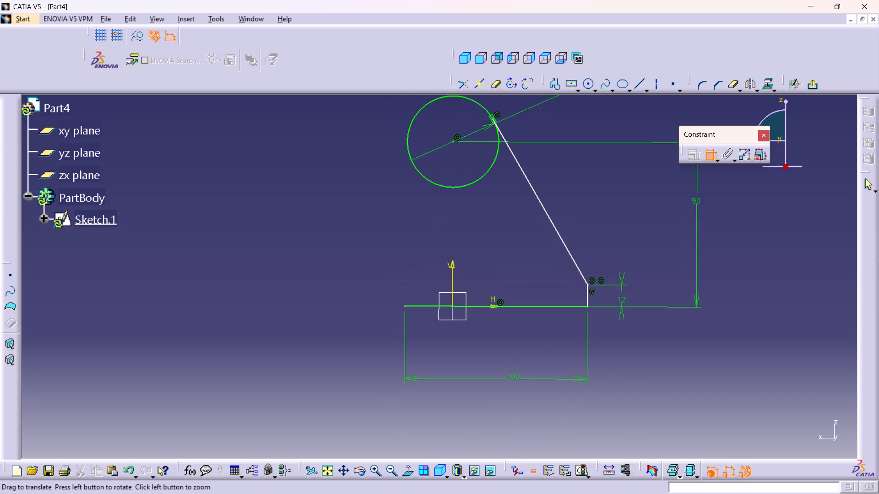
pyautogui.rightClick(508, 377)
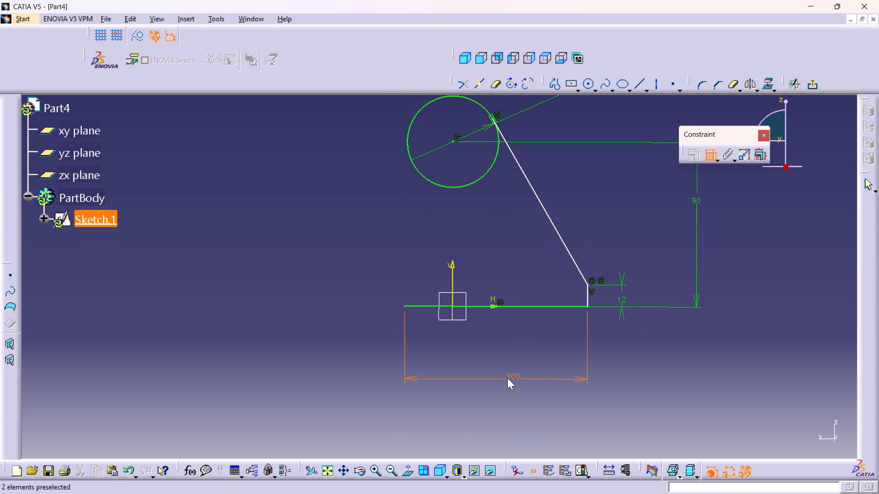
pyautogui.click(534, 365)
# Constrain the two endpoints of the base line symmetrically about the vertical sketch axis.
pyautogui.moveTo(528, 260); pyautogui.dragTo(530, 261, button='middle')
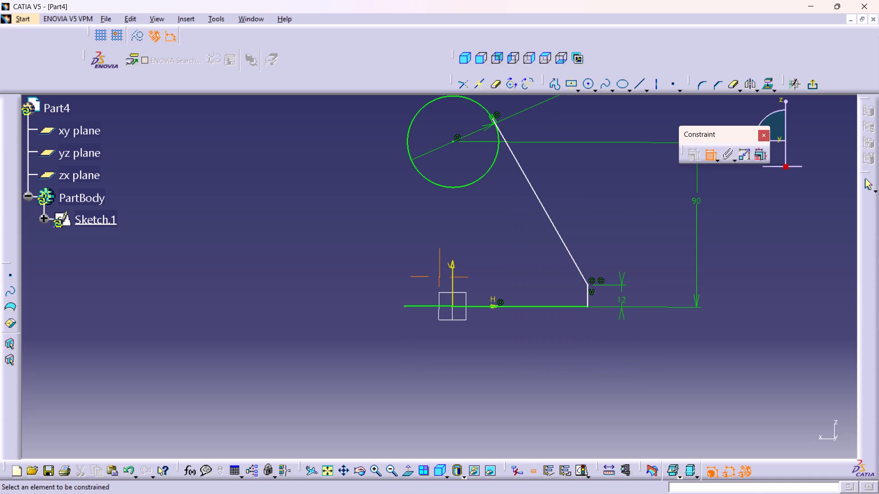
pyautogui.moveTo(530, 261); pyautogui.dragTo(547, 281, button='middle')
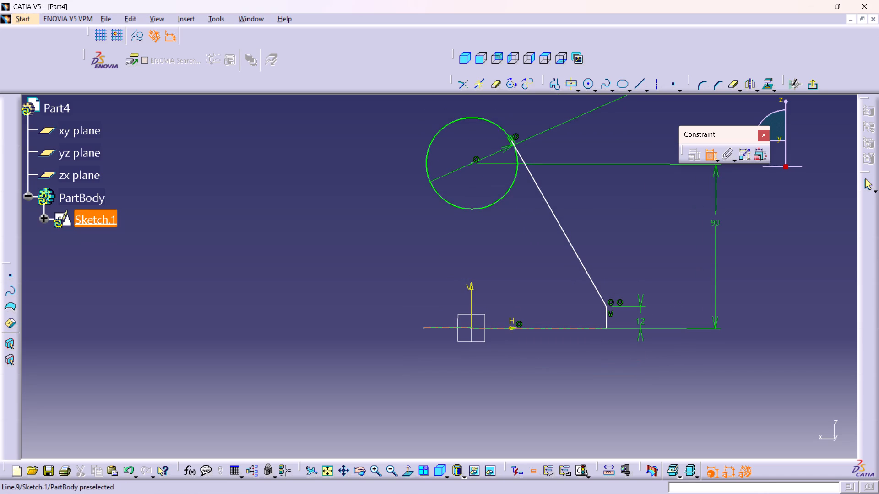
pyautogui.click(421, 328)
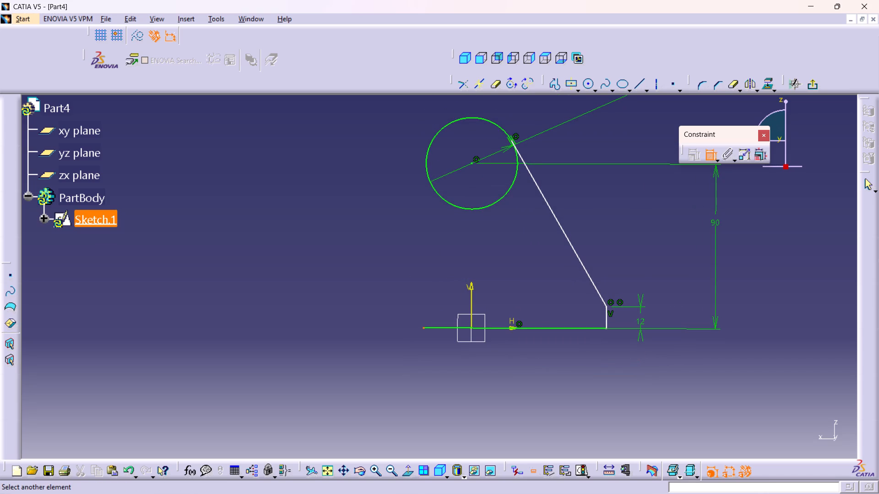
pyautogui.moveTo(604, 327); pyautogui.dragTo(604, 332)
pyautogui.rightClick(587, 371)
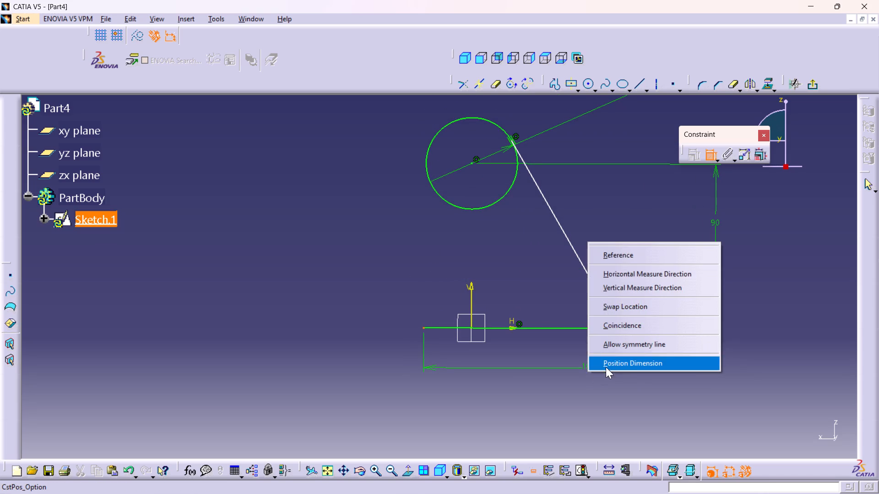
pyautogui.click(617, 351)
pyautogui.click(469, 290)
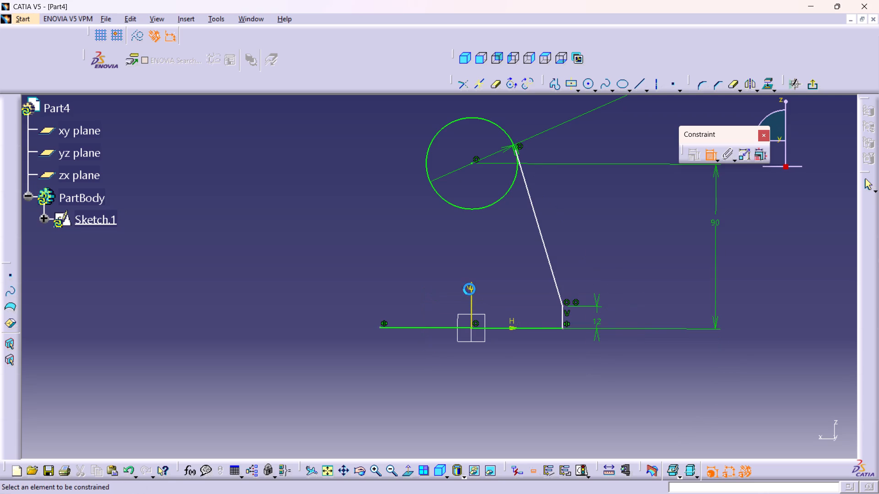
pyautogui.moveTo(483, 279); pyautogui.dragTo(507, 317, button='middle')
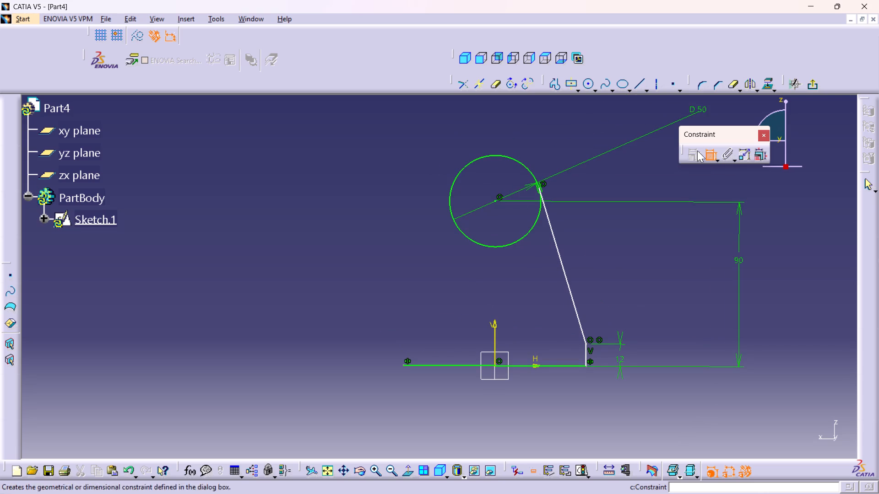
# Mirror the short vertical side and the slanted line about the vertical sketch axis.
pyautogui.click(708, 152)
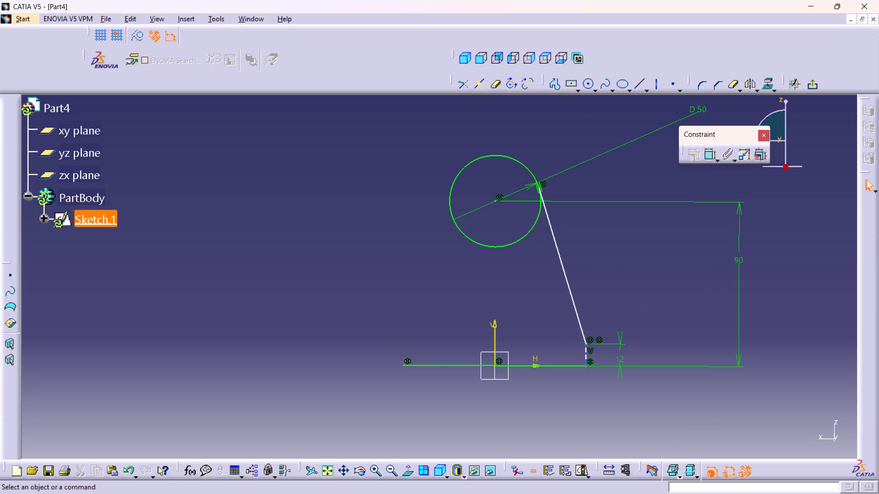
pyautogui.keyDown('ctrl'); pyautogui.click(586, 351); pyautogui.keyUp('ctrl')
pyautogui.keyDown('ctrl'); pyautogui.click(575, 320); pyautogui.keyUp('ctrl')
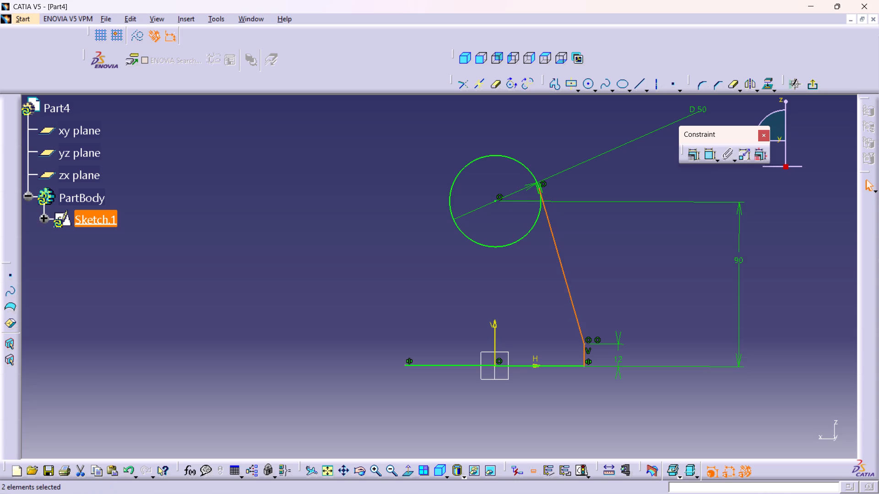
pyautogui.click(749, 83)
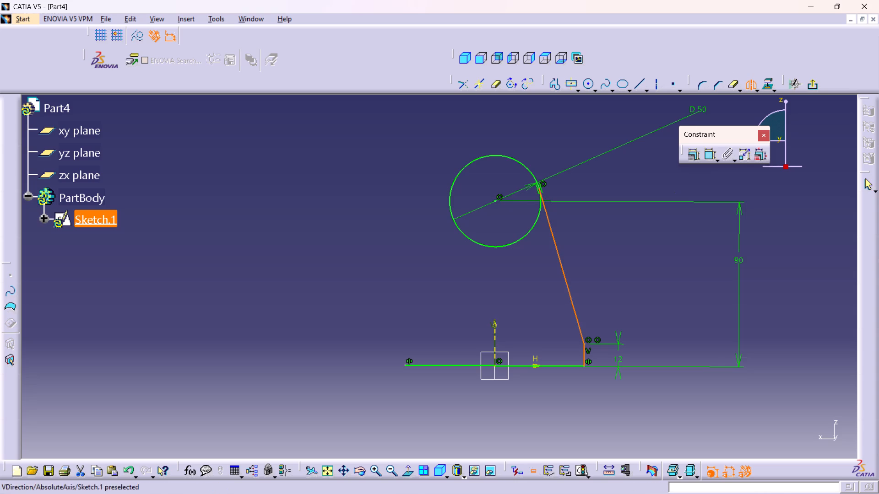
pyautogui.click(496, 327)
pyautogui.click(500, 308)
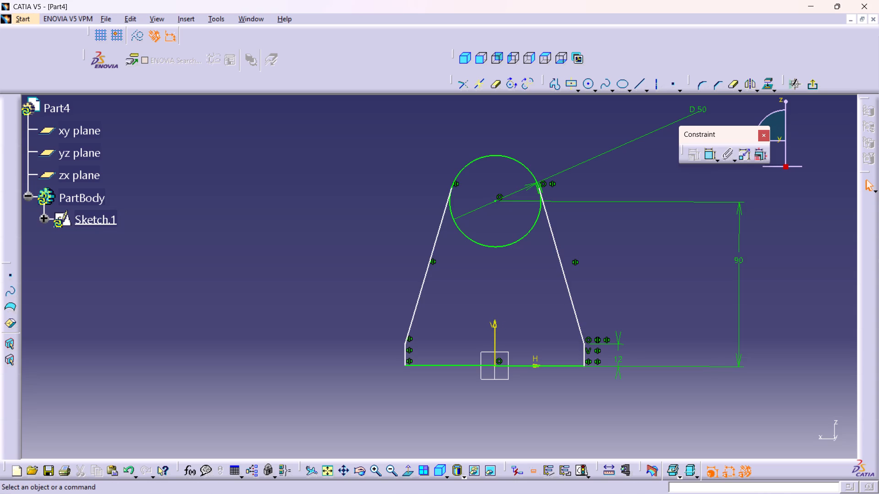
pyautogui.middleClick(518, 299)
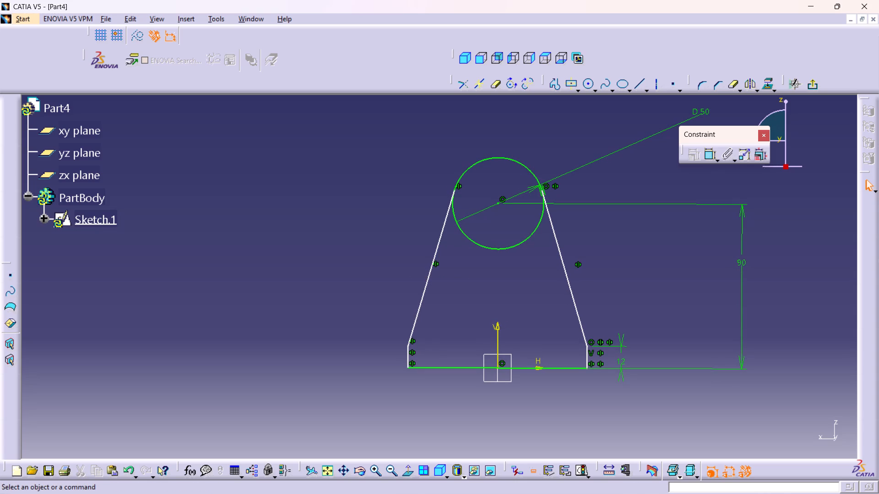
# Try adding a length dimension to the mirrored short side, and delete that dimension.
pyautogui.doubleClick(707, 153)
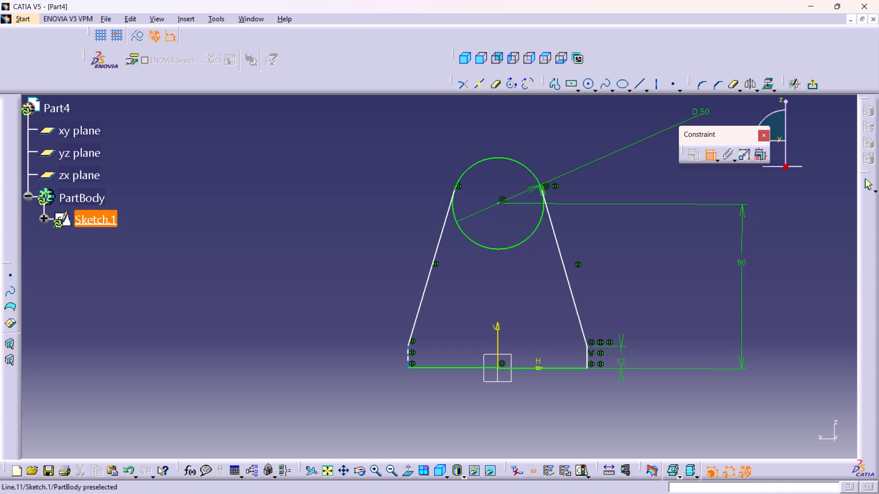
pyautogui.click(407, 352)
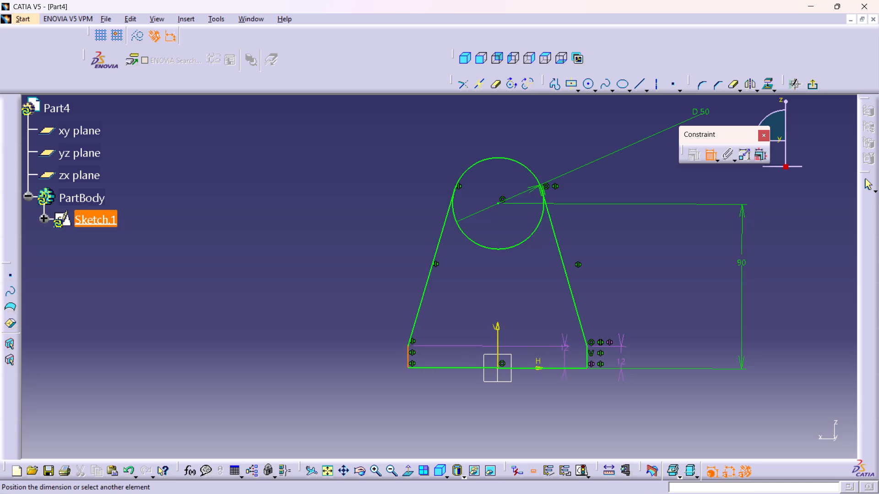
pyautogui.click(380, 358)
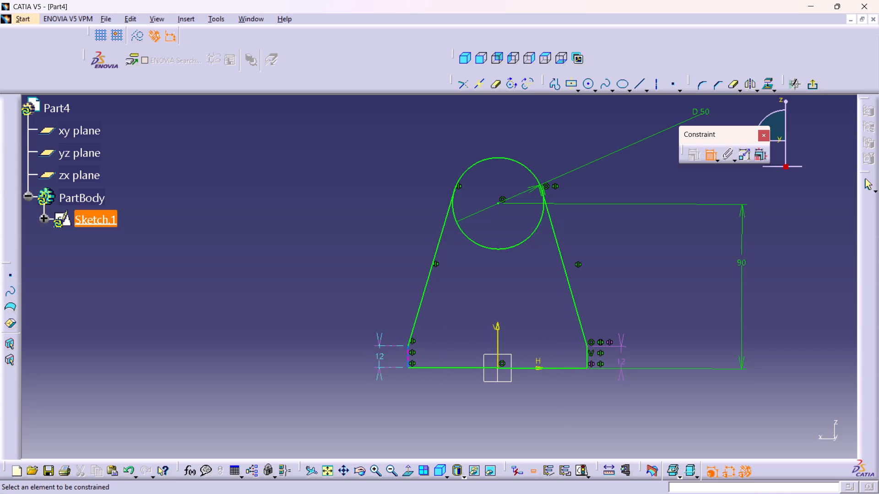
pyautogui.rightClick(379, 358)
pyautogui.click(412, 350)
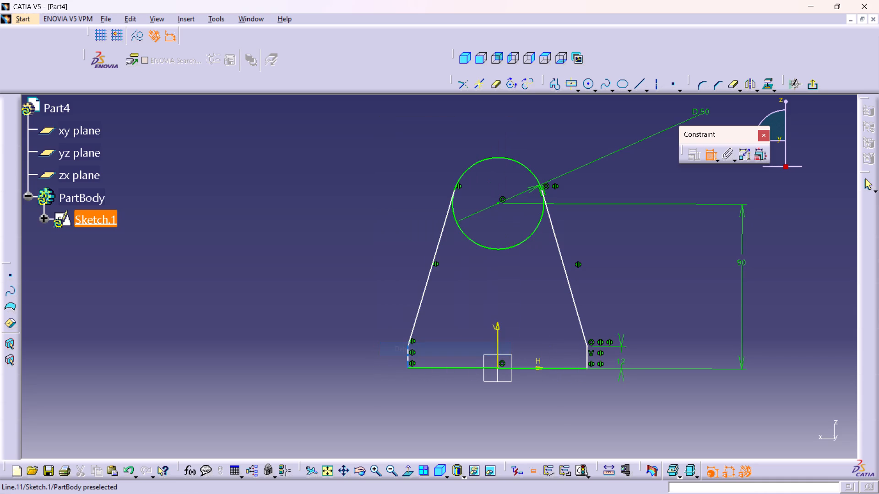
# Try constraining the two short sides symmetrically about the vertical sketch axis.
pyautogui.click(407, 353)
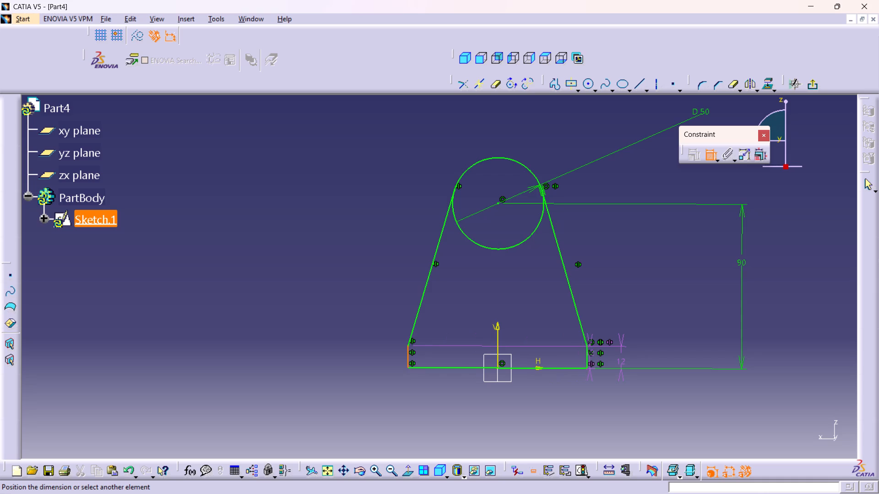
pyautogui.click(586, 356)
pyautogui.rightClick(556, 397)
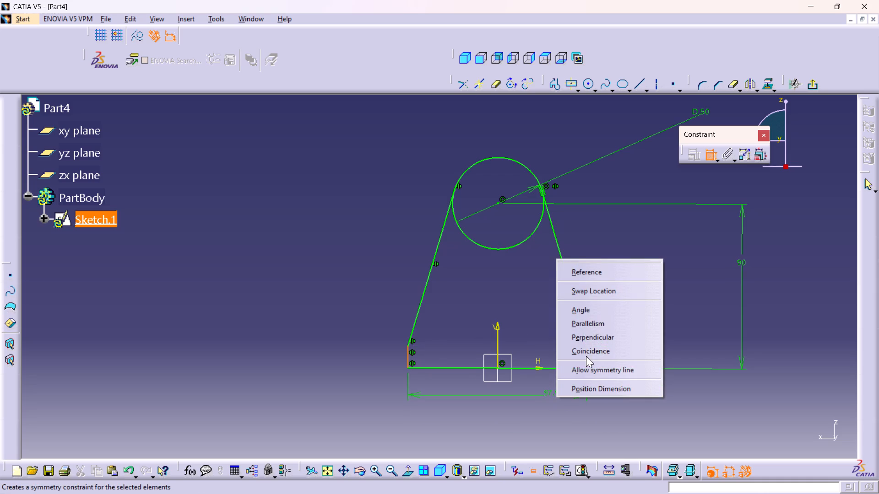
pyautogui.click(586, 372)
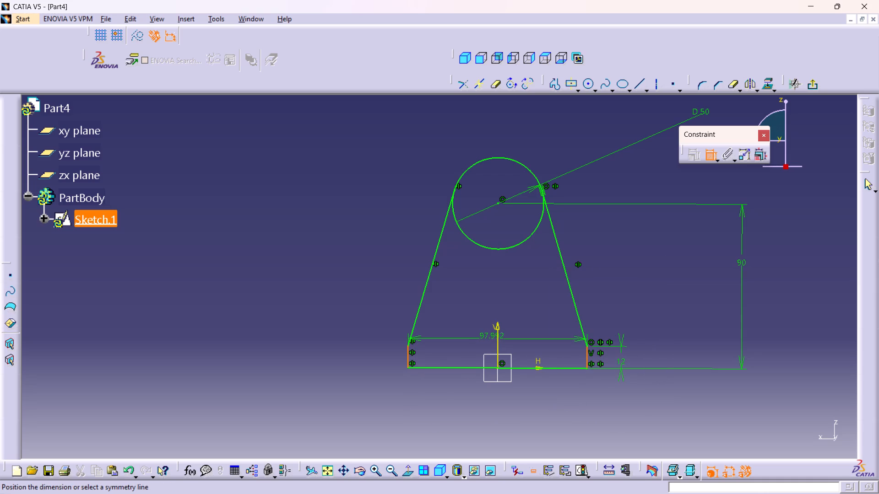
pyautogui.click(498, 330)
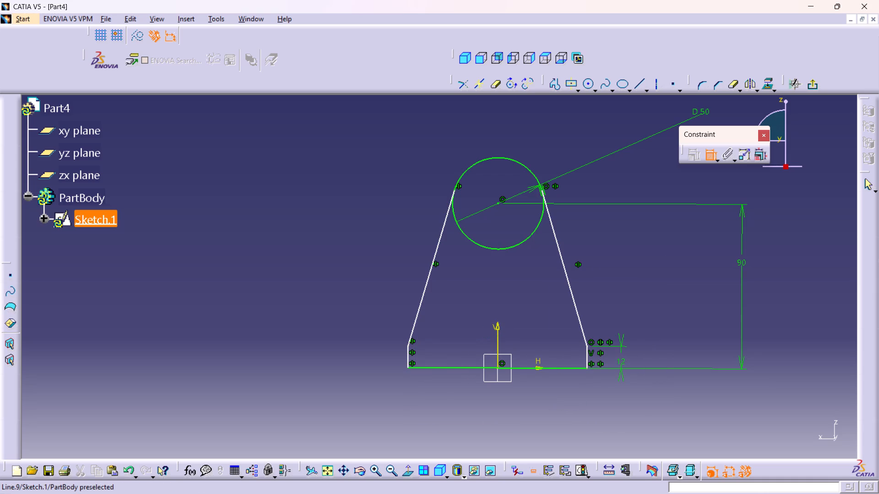
# Dimension the distance between the two short vertical sides, placed below the base, and set it to 100 mm.
pyautogui.click(407, 356)
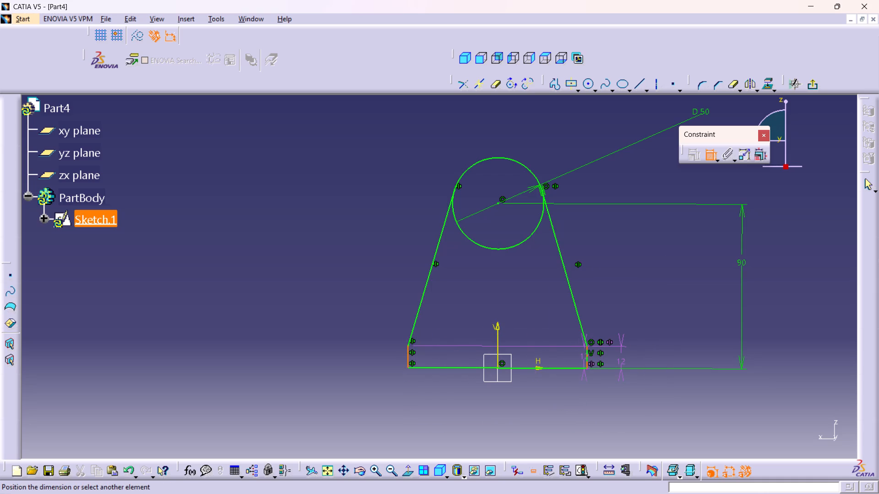
pyautogui.click(585, 355)
pyautogui.click(541, 402)
pyautogui.doubleClick(539, 398)
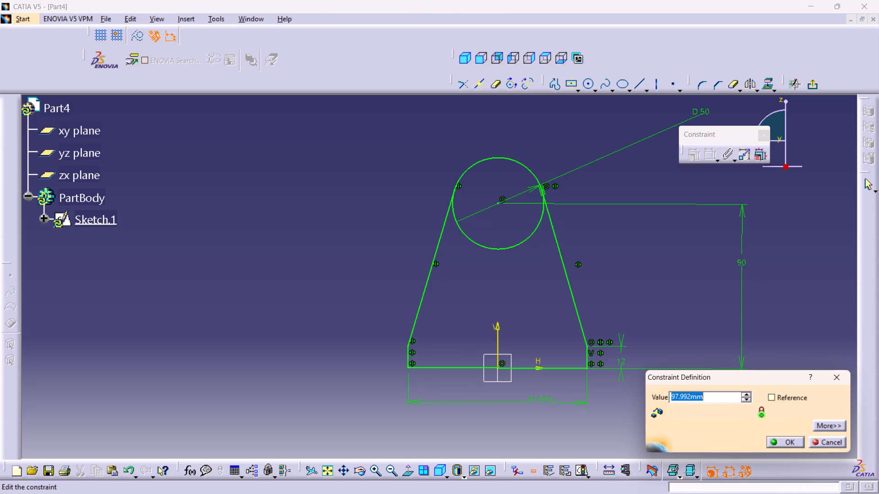
pyautogui.write('100')
pyautogui.press('Return')
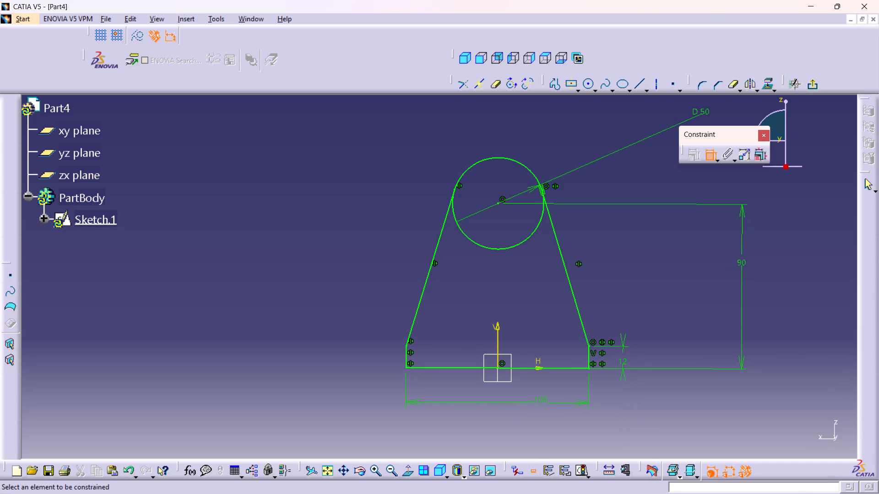
# Trim away the circle's upper arc between the two slanted lines with Quick Trim.
pyautogui.click(734, 86)
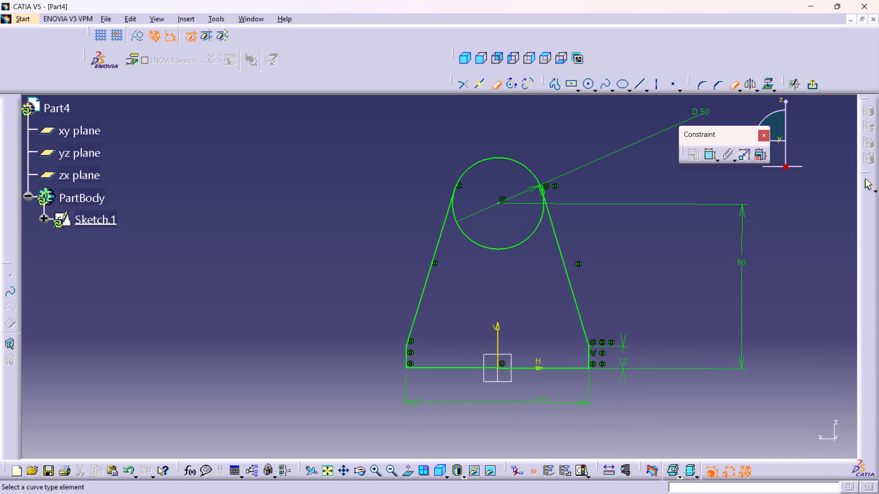
pyautogui.click(487, 156)
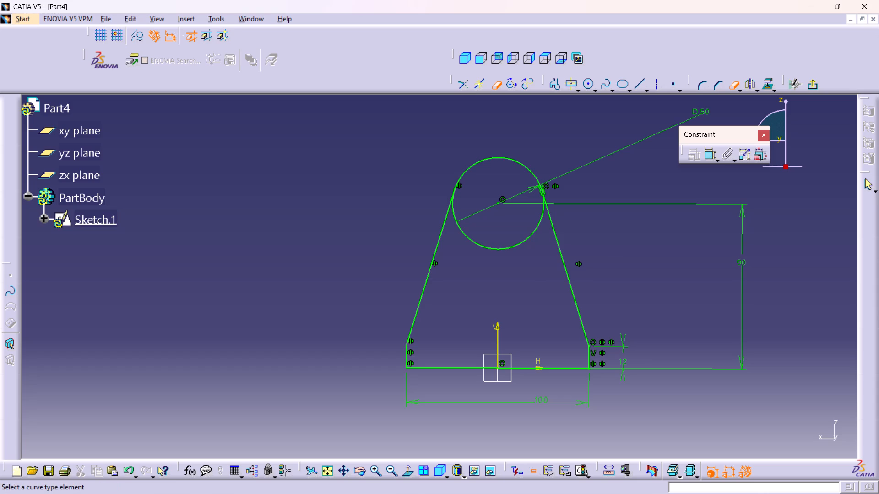
pyautogui.click(484, 159)
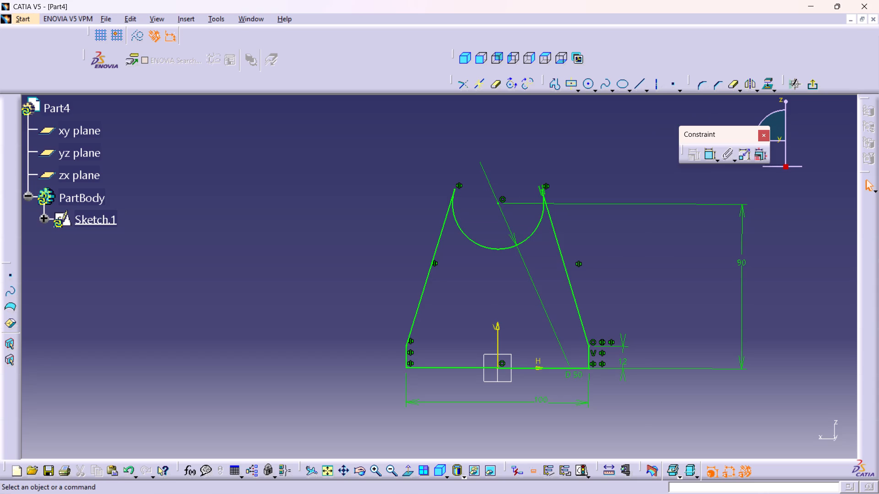
# Make the mirrored left slanted line tangent to the remaining arc.
pyautogui.doubleClick(711, 152)
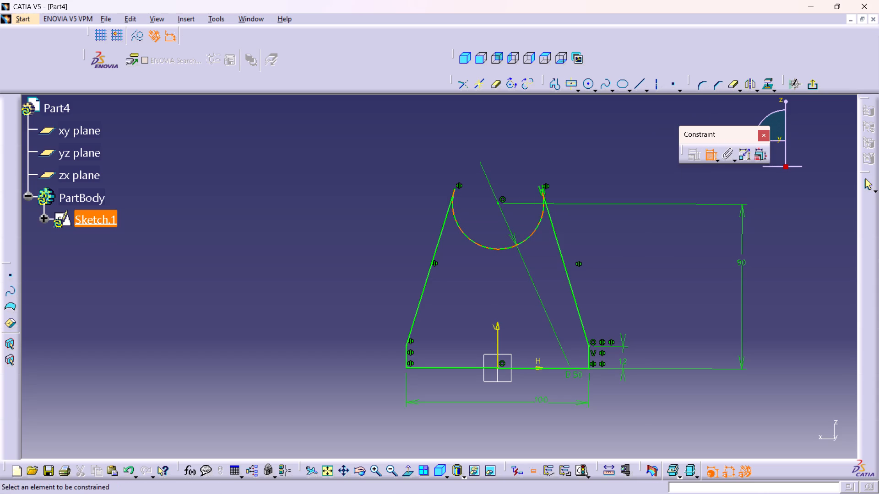
pyautogui.click(456, 217)
pyautogui.click(439, 236)
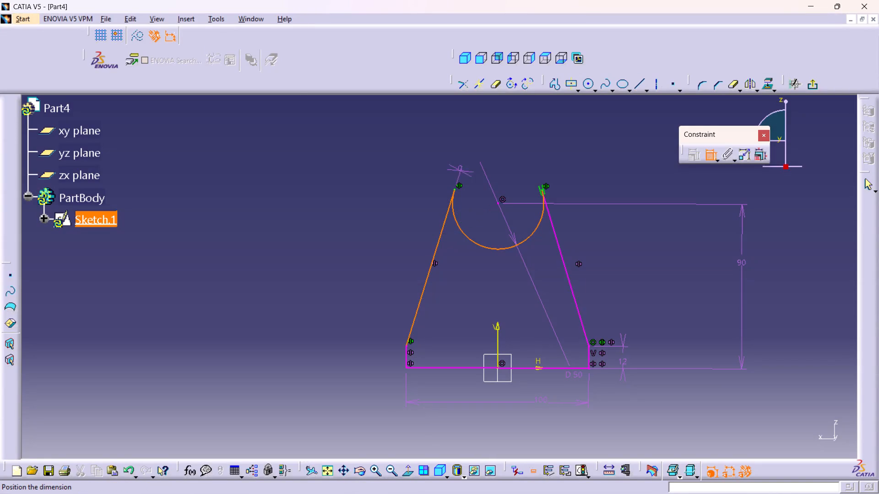
pyautogui.rightClick(436, 206)
pyautogui.click(453, 261)
pyautogui.click(461, 282)
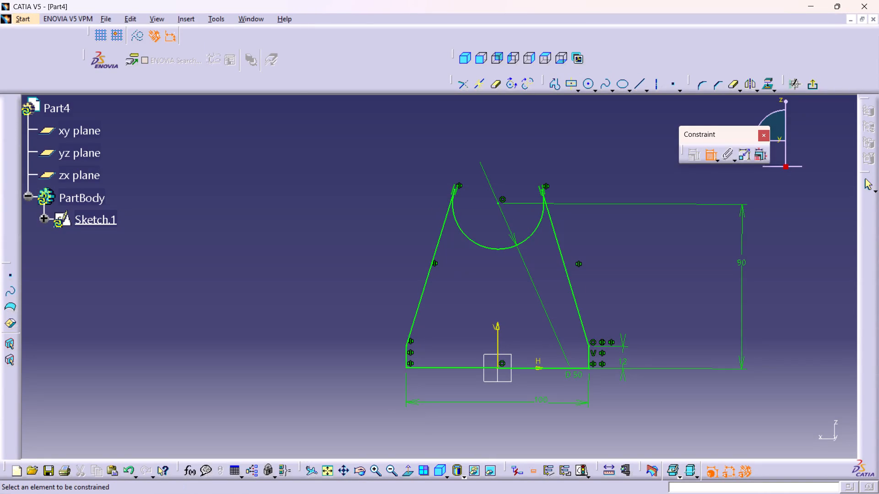
# Exit the sketch and extrude its profile as a pad with a length of 10 mm.
pyautogui.click(814, 85)
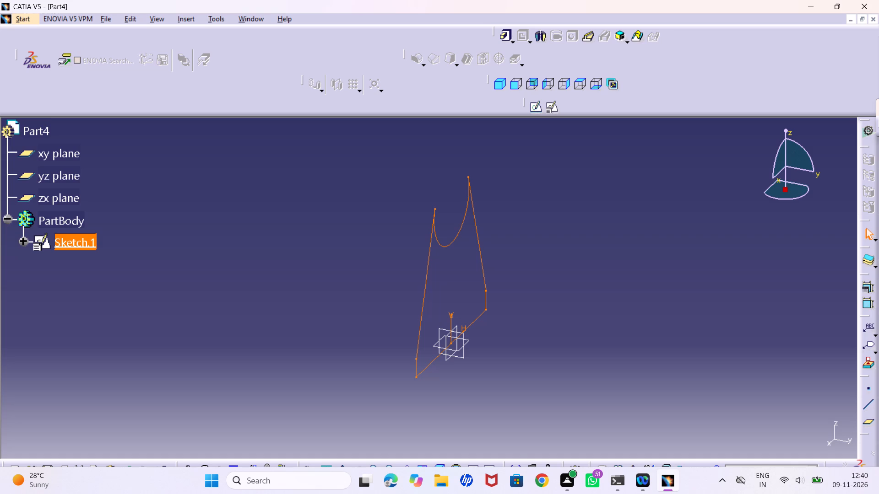
pyautogui.click(506, 38)
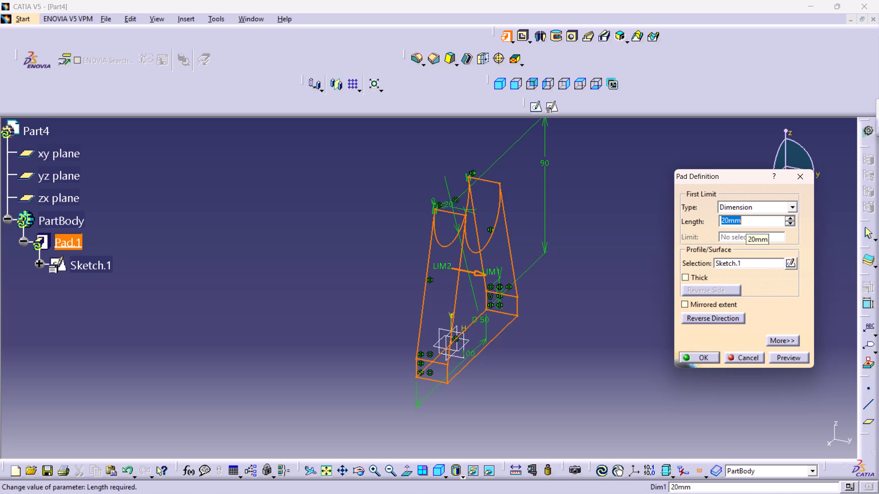
pyautogui.write('10')
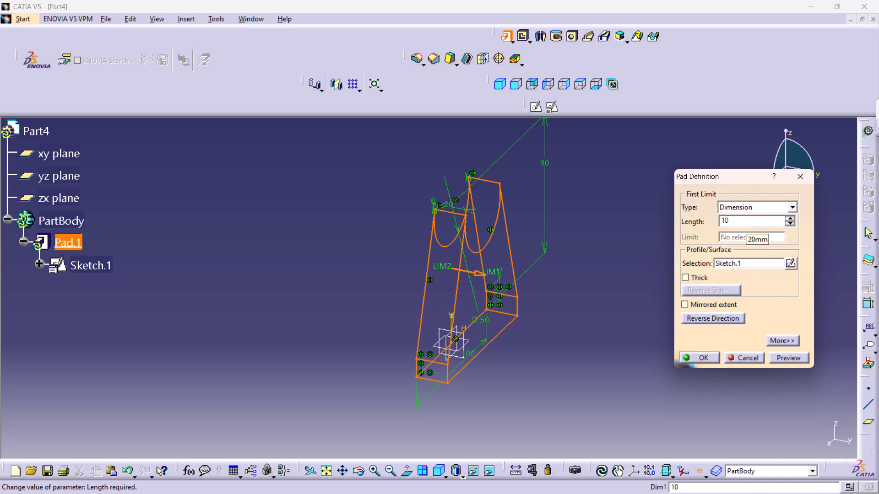
pyautogui.press('Return')
pyautogui.click(580, 337)
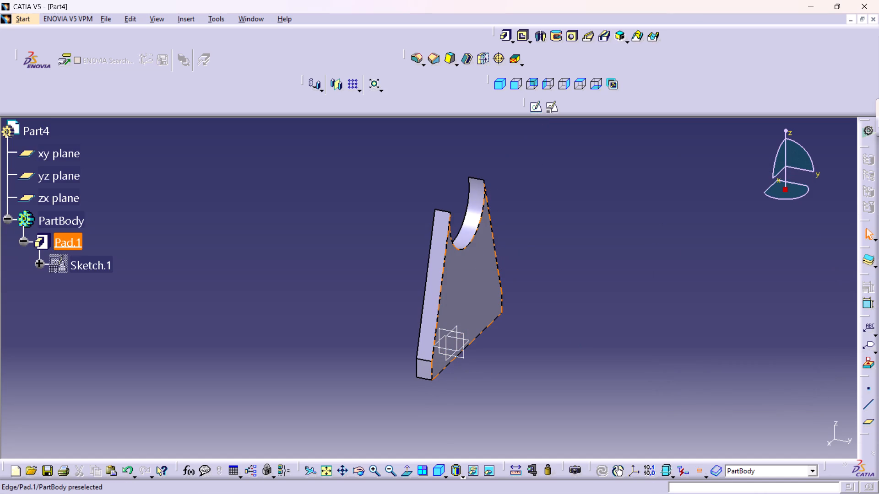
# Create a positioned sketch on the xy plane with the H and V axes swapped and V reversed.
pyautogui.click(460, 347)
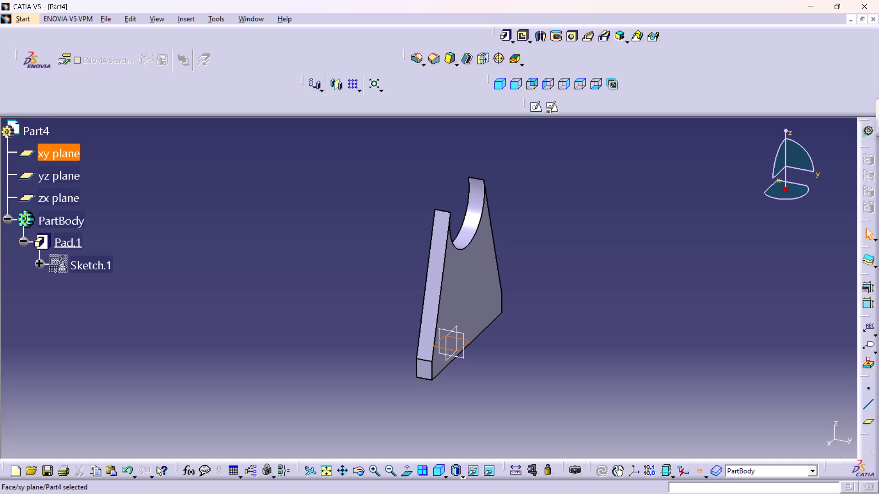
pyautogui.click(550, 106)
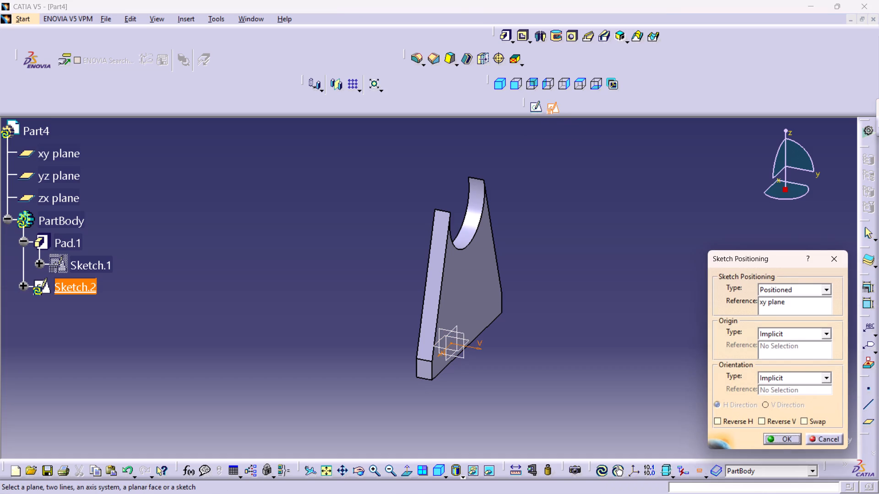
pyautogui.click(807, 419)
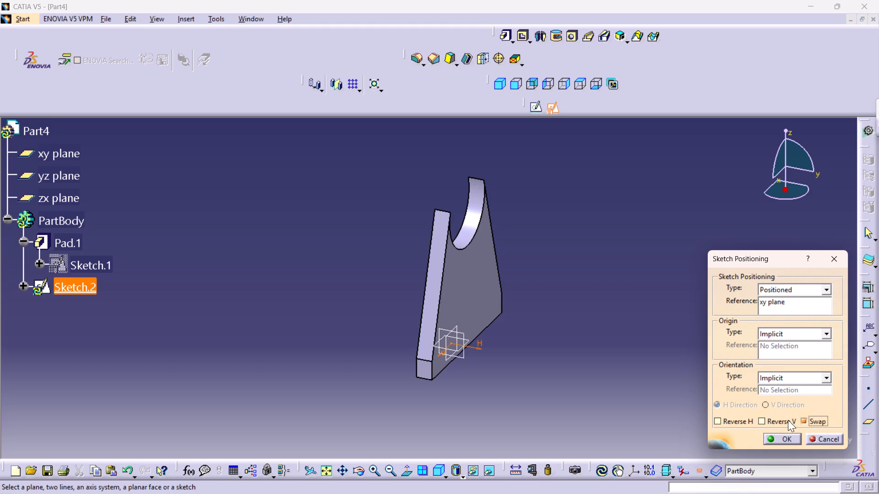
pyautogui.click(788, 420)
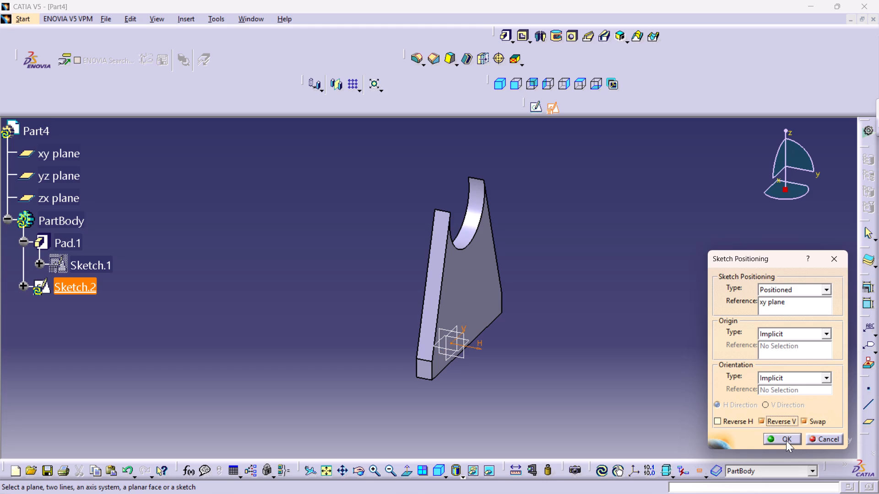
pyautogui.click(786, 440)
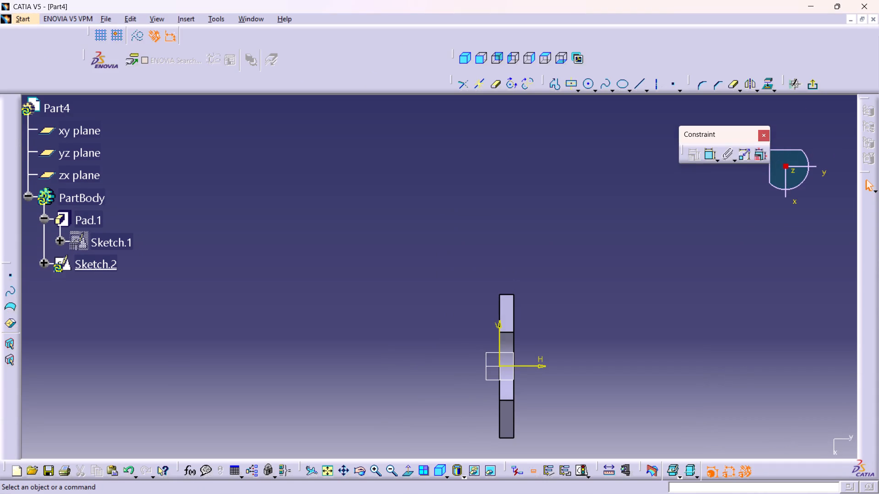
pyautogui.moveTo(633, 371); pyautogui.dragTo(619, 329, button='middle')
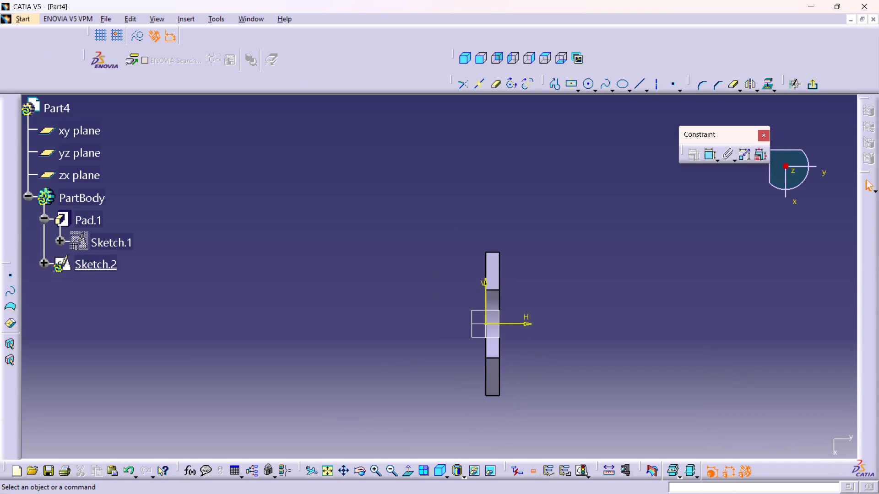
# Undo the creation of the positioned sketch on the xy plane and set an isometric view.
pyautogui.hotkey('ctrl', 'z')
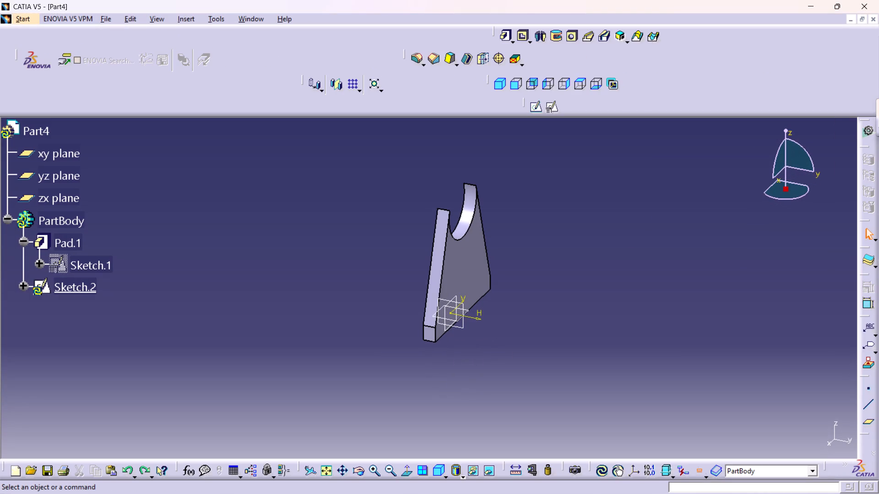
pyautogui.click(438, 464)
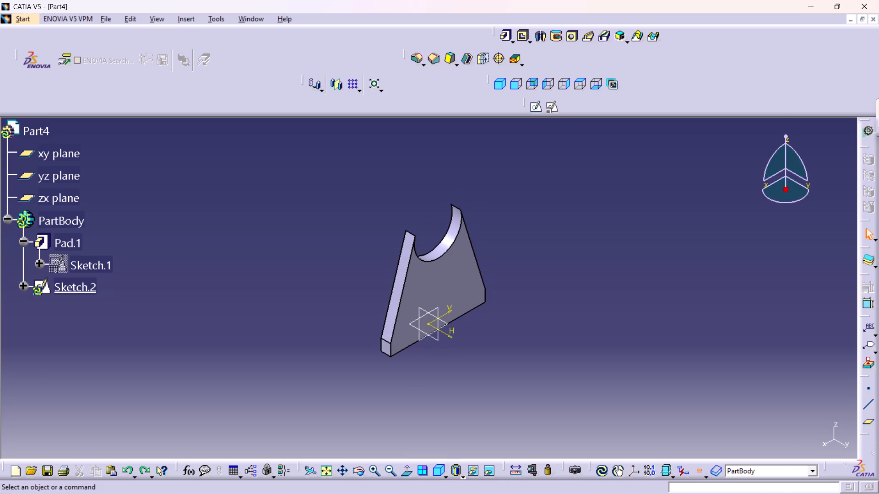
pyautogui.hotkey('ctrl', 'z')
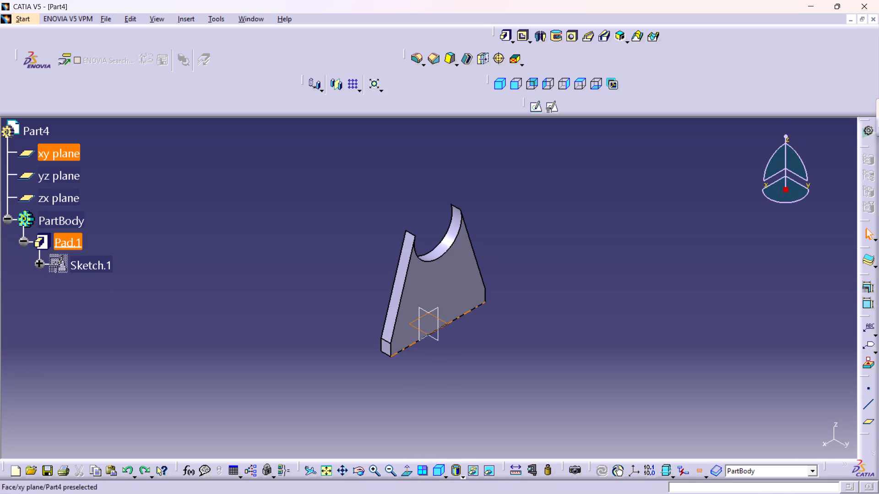
# Create a positioned sketch on the xy plane, keeping the default implicit origin and orientation.
pyautogui.click(549, 107)
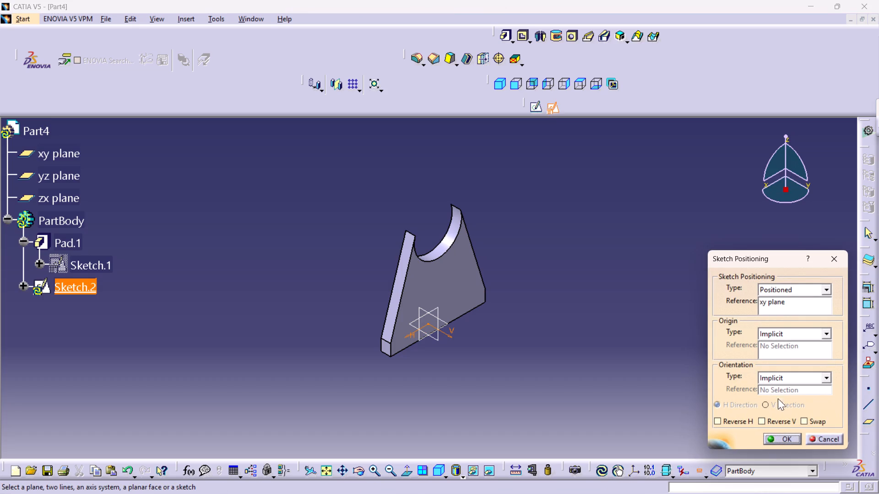
pyautogui.click(785, 443)
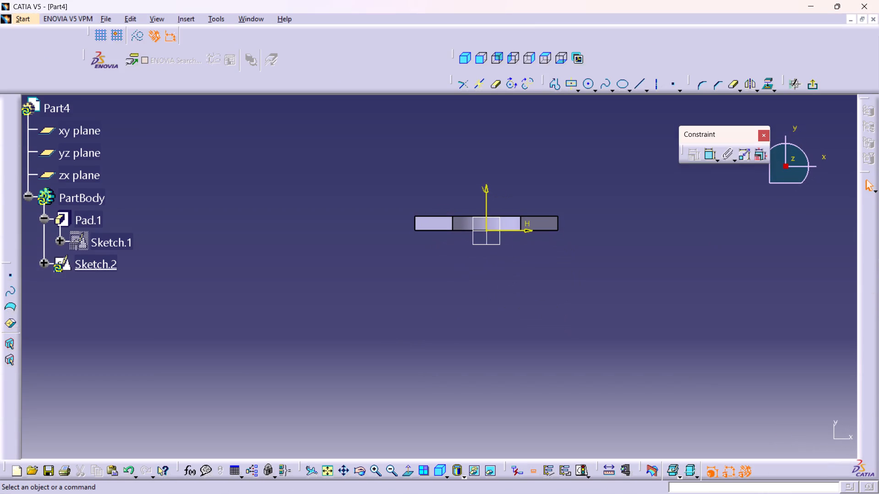
pyautogui.moveTo(597, 235); pyautogui.dragTo(597, 280, button='middle')
pyautogui.moveTo(590, 229); pyautogui.dragTo(591, 243, button='middle')
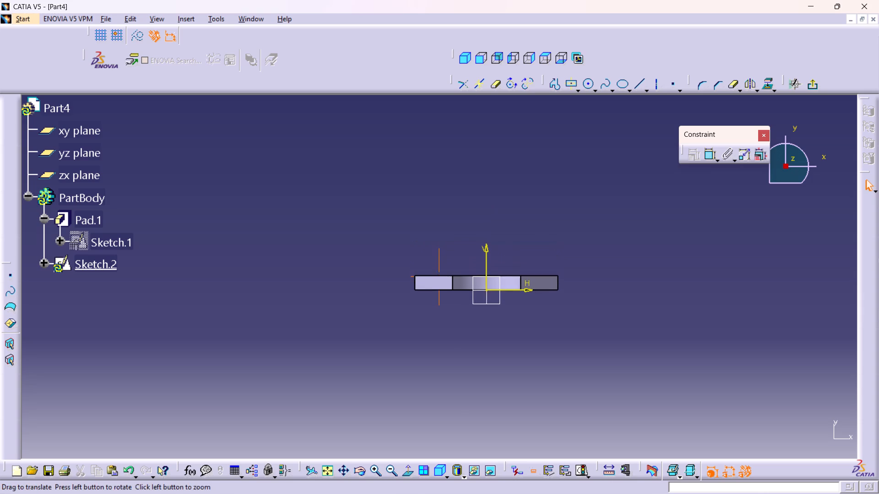
pyautogui.moveTo(591, 243); pyautogui.dragTo(591, 245, button='middle')
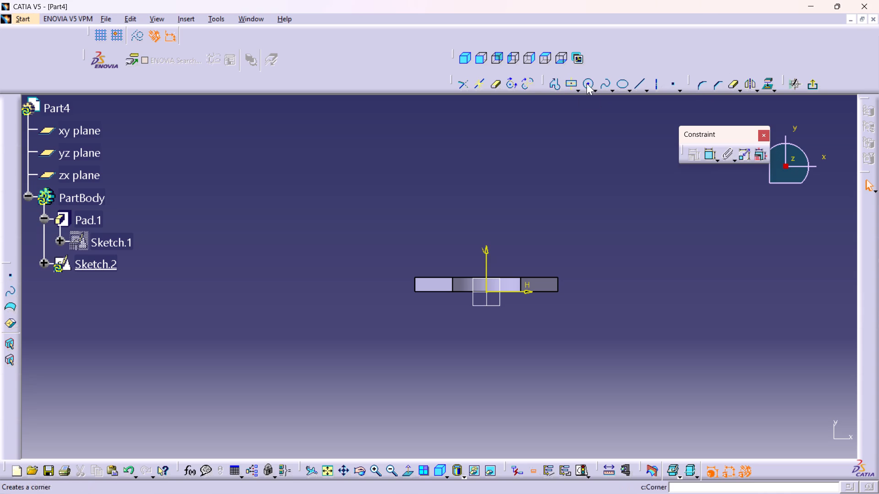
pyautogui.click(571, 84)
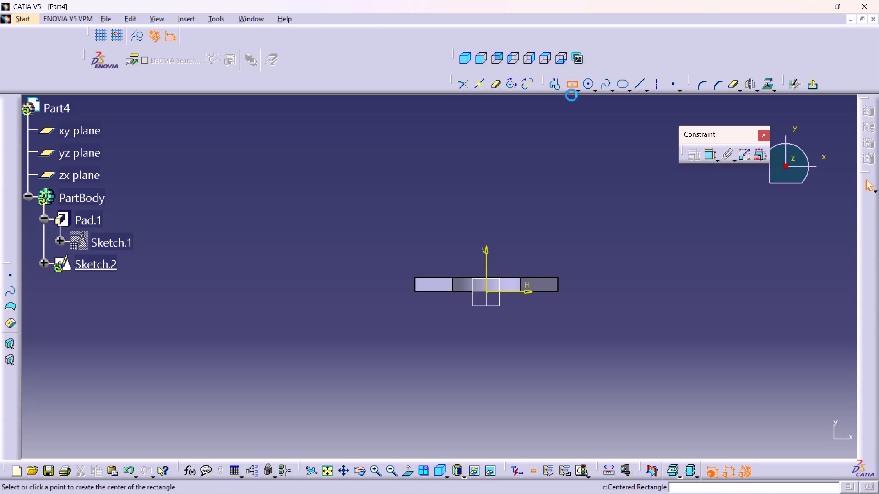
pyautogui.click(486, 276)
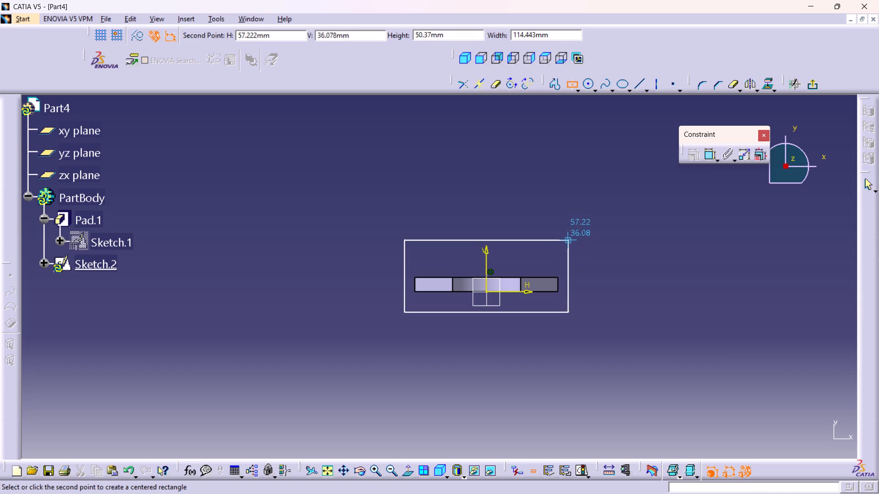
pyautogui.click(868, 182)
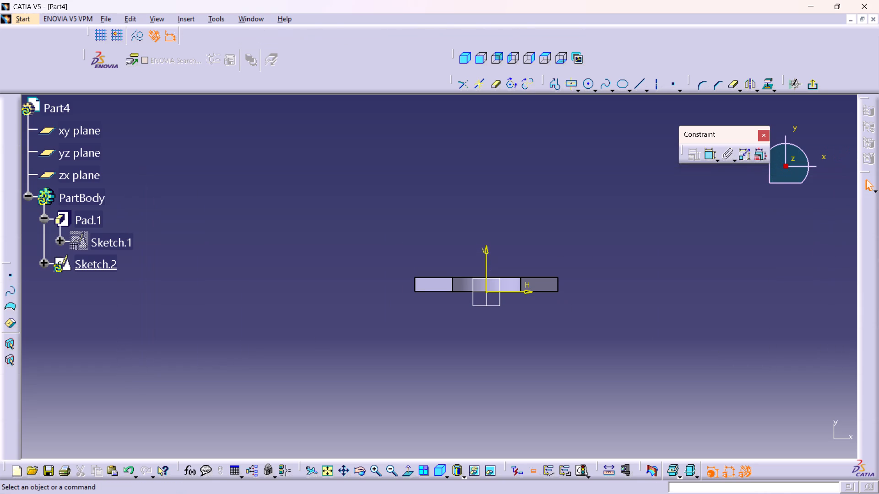
# Sketch a rectangle about 99 mm wide and 64 mm high, just above the pad's long upper edge.
pyautogui.click(579, 86)
pyautogui.click(591, 101)
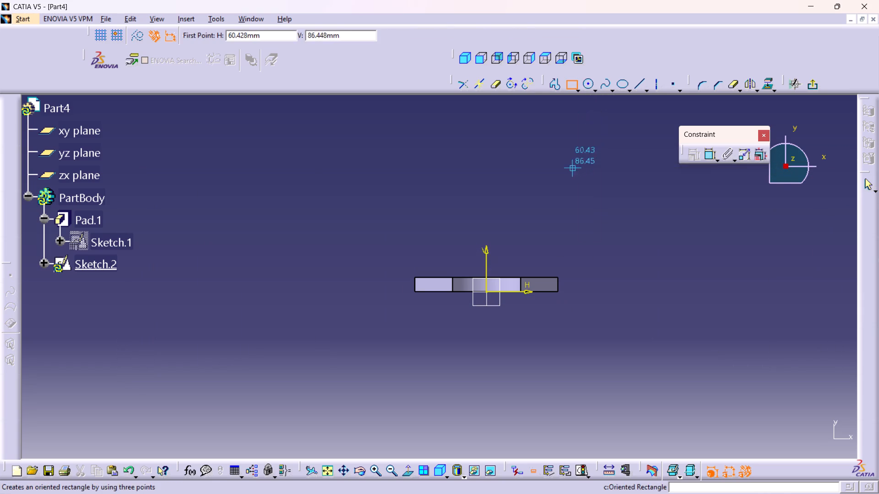
pyautogui.click(558, 275)
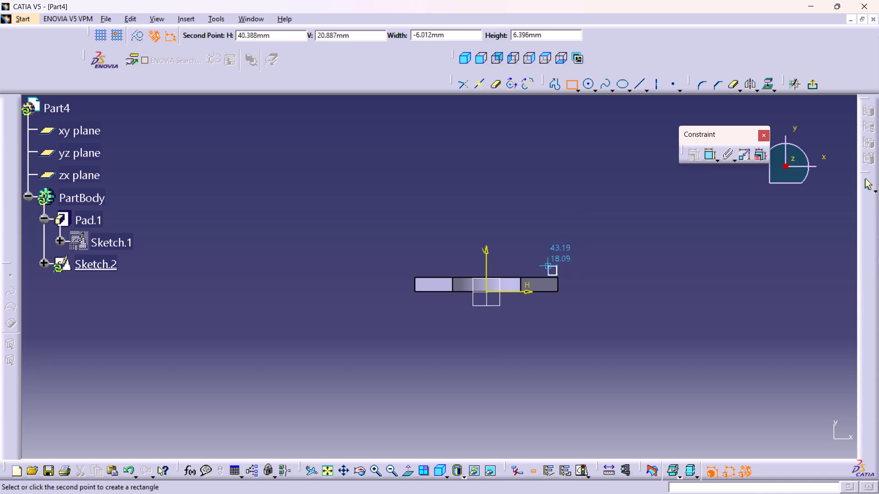
pyautogui.click(416, 183)
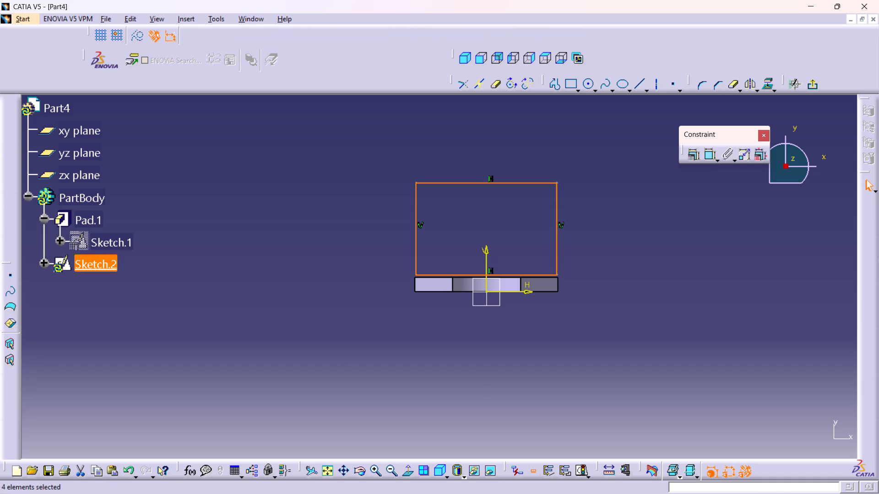
pyautogui.click(621, 207)
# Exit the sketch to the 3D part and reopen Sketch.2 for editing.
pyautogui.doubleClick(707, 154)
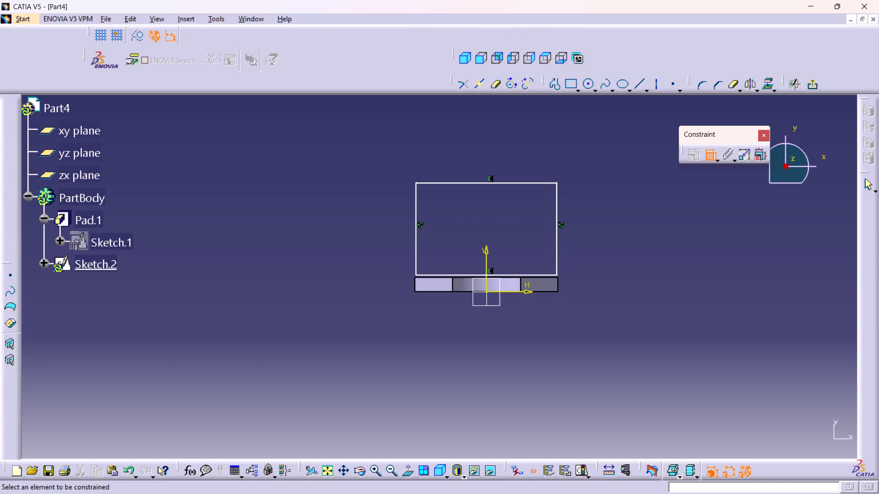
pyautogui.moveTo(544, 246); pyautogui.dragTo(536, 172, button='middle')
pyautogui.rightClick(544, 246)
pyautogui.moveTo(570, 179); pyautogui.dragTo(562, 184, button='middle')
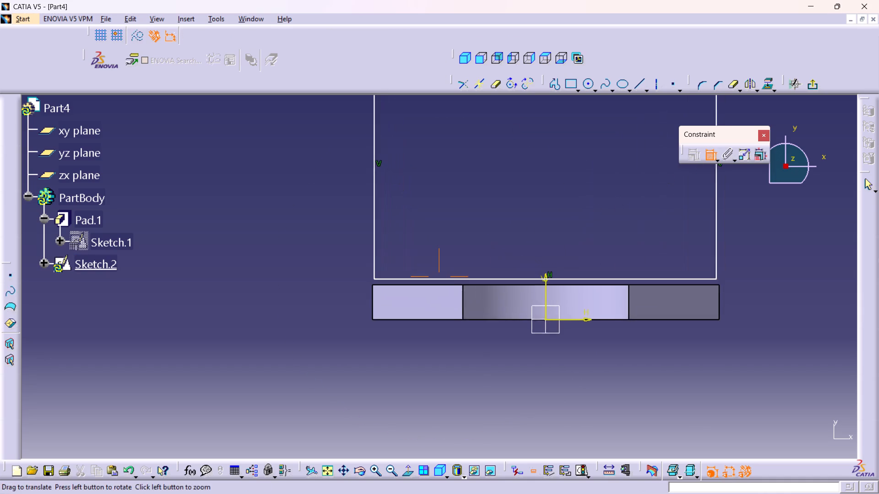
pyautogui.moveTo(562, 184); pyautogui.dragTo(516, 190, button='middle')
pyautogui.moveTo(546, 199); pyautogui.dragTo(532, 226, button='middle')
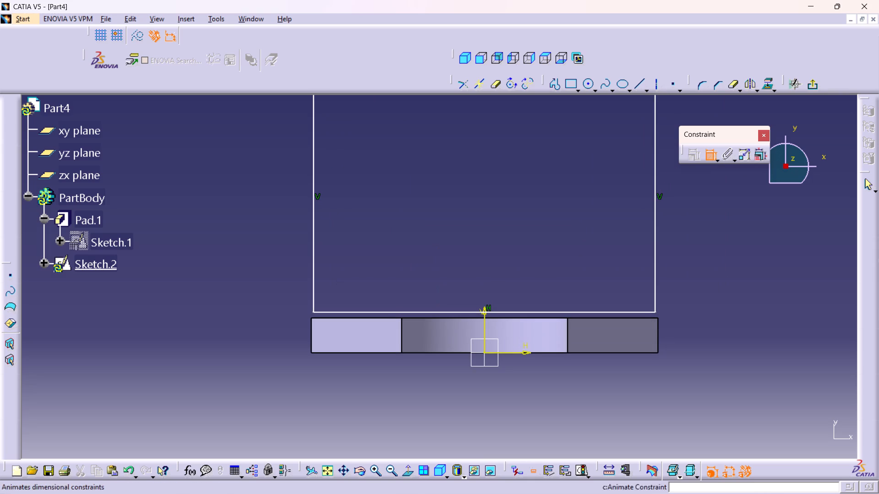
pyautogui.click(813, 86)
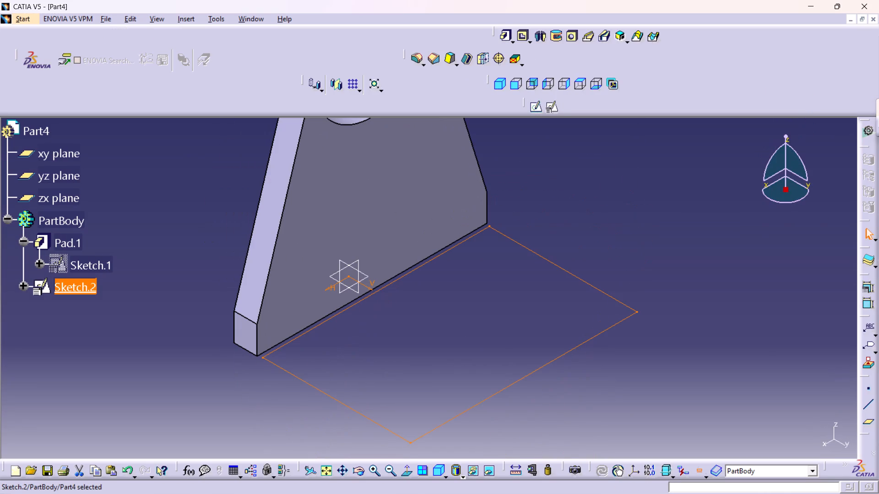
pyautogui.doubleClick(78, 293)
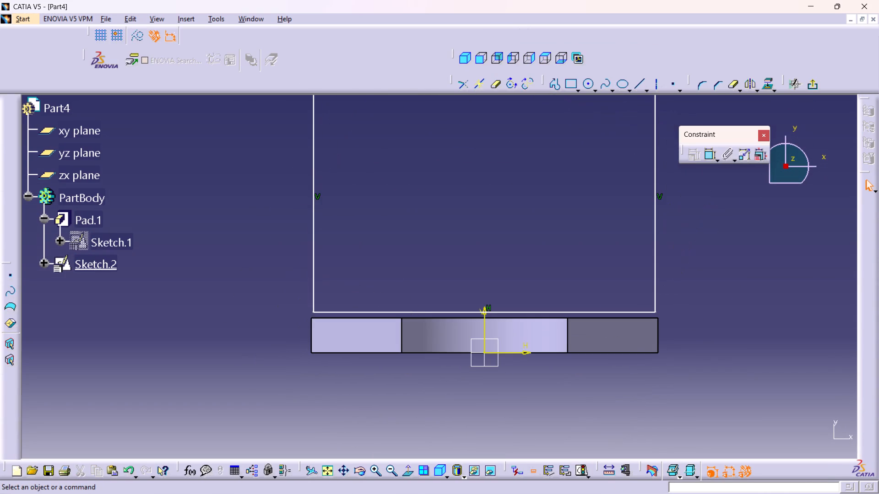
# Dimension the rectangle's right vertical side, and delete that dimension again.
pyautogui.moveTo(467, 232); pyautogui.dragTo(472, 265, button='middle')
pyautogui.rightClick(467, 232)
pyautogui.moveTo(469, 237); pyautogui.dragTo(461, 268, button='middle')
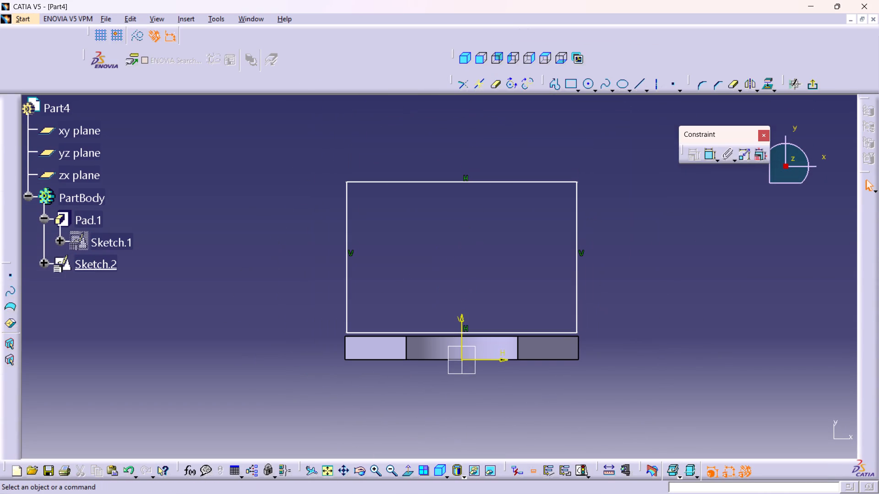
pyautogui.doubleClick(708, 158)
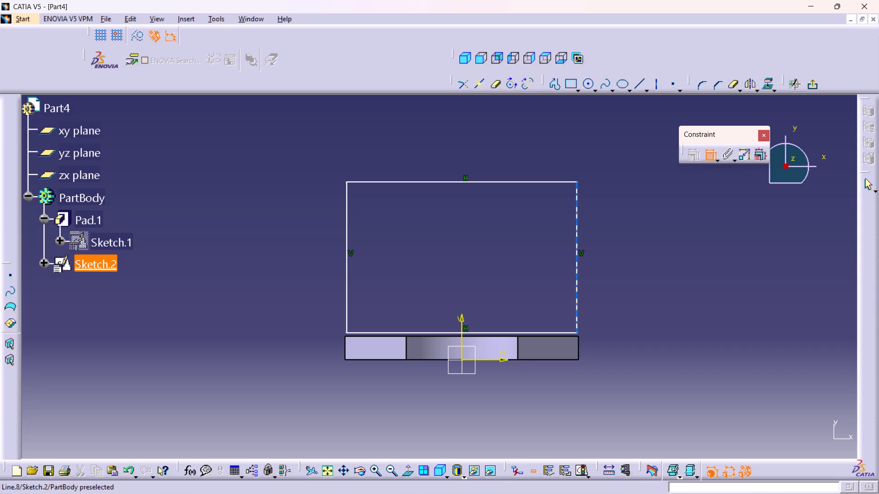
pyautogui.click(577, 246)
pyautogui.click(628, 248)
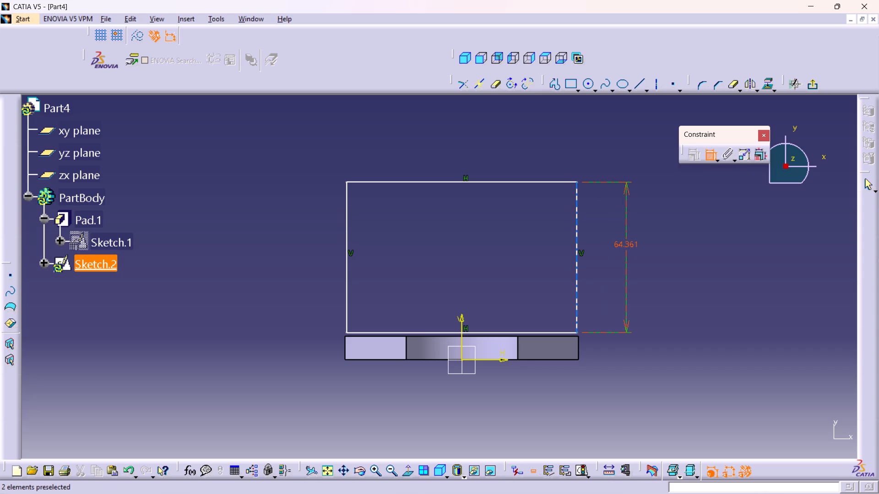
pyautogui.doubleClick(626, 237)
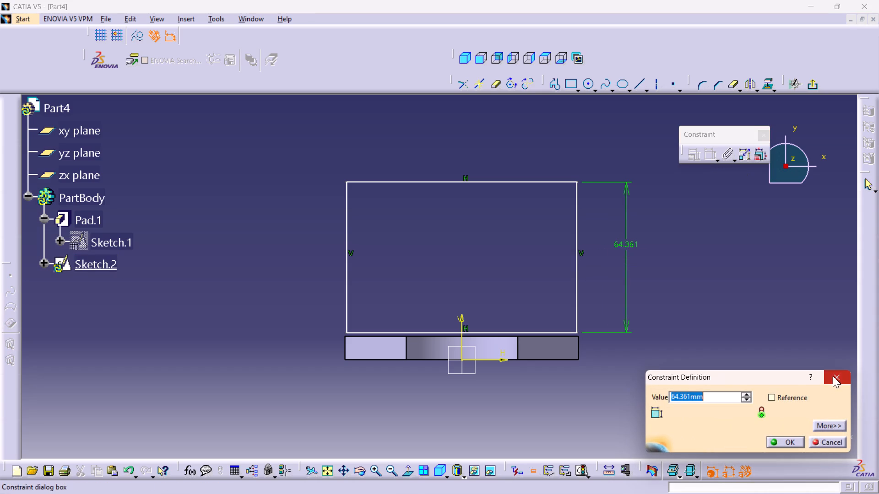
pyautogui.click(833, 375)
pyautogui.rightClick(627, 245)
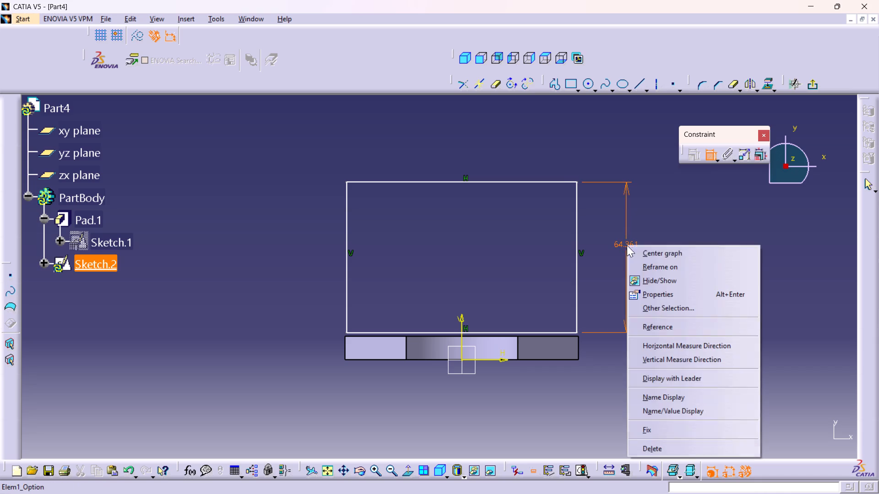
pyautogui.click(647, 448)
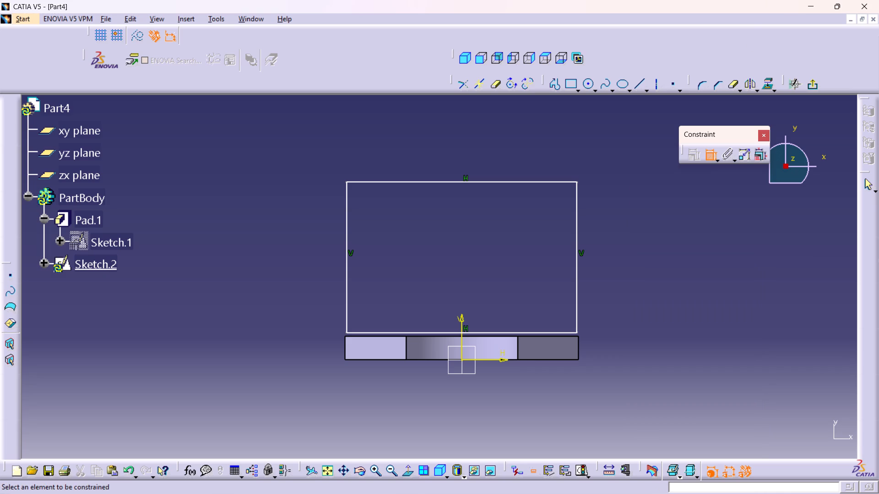
# Dimension the rectangle's right vertical side, placed outside it, and set its length to 53 mm.
pyautogui.click(576, 272)
pyautogui.click(626, 280)
pyautogui.doubleClick(629, 276)
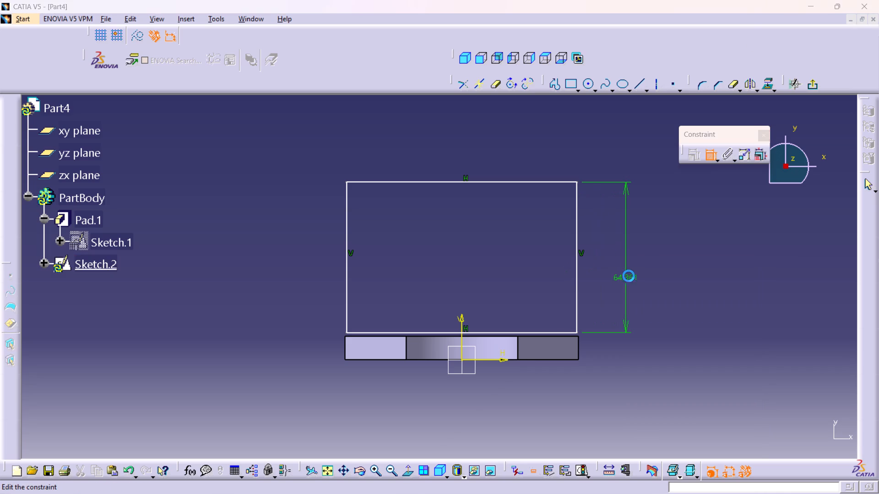
pyautogui.write('59')
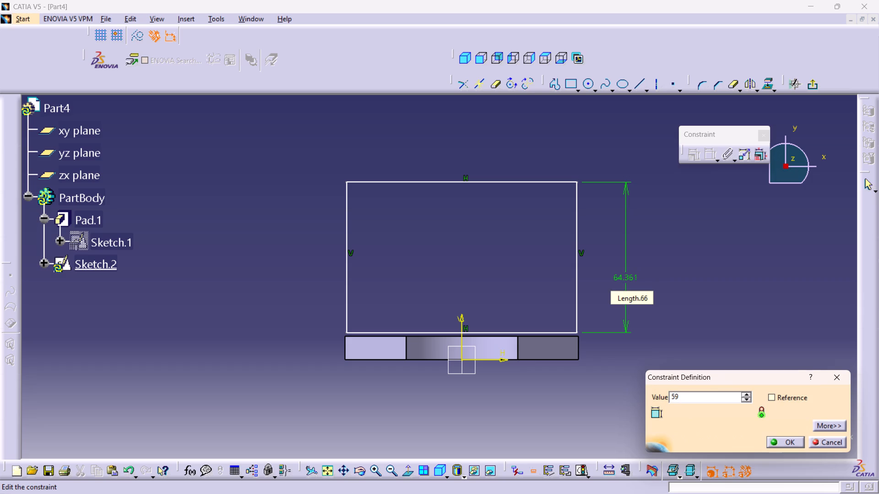
pyautogui.press('BackSpace')
pyautogui.press('3')
pyautogui.press('Return')
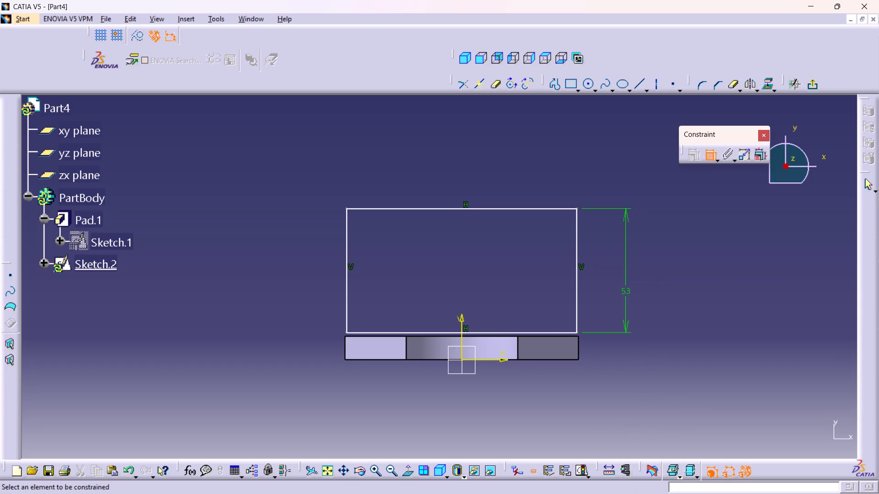
# Dimension the rectangle's upper horizontal side, placed above it, and set its length to 100 mm.
pyautogui.click(488, 209)
pyautogui.click(476, 174)
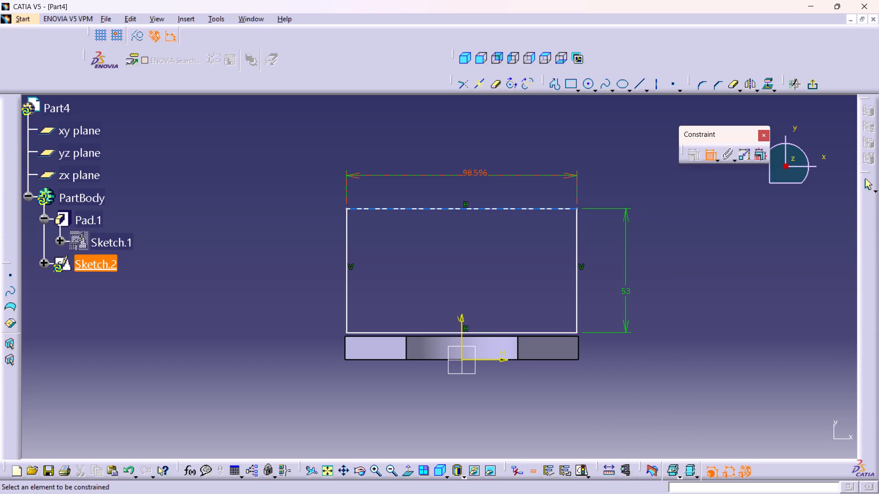
pyautogui.doubleClick(472, 166)
pyautogui.doubleClick(470, 167)
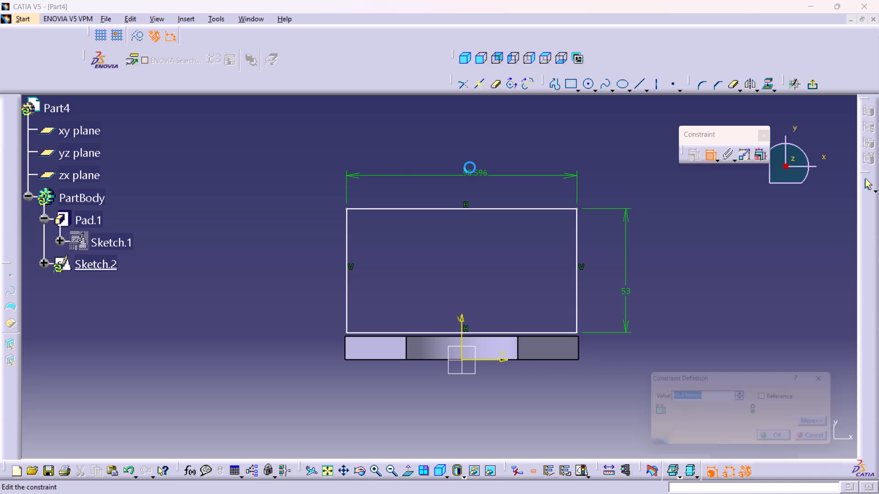
pyautogui.write('100')
pyautogui.press('Return')
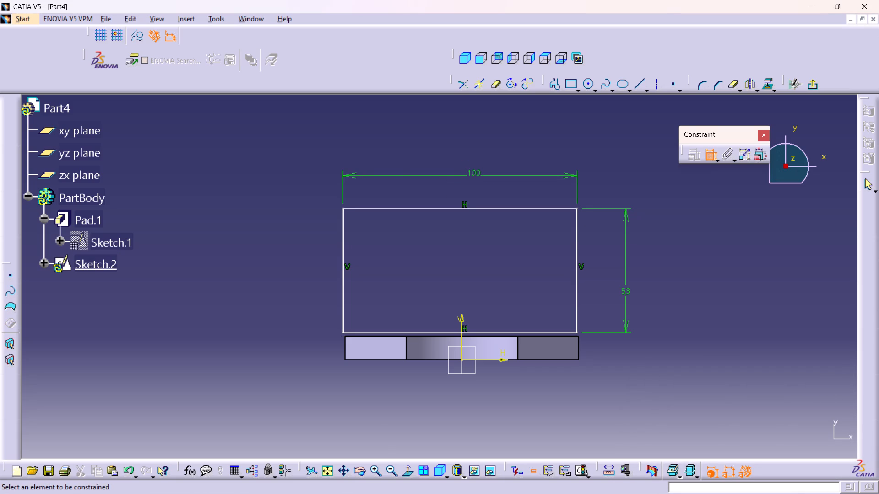
# Make the rectangle's lower horizontal side coincident with the adjacent long edge of the existing pad.
pyautogui.moveTo(538, 297); pyautogui.dragTo(516, 218, button='middle')
pyautogui.moveTo(538, 297); pyautogui.dragTo(531, 287, button='right')
pyautogui.moveTo(676, 311); pyautogui.dragTo(608, 259, button='middle')
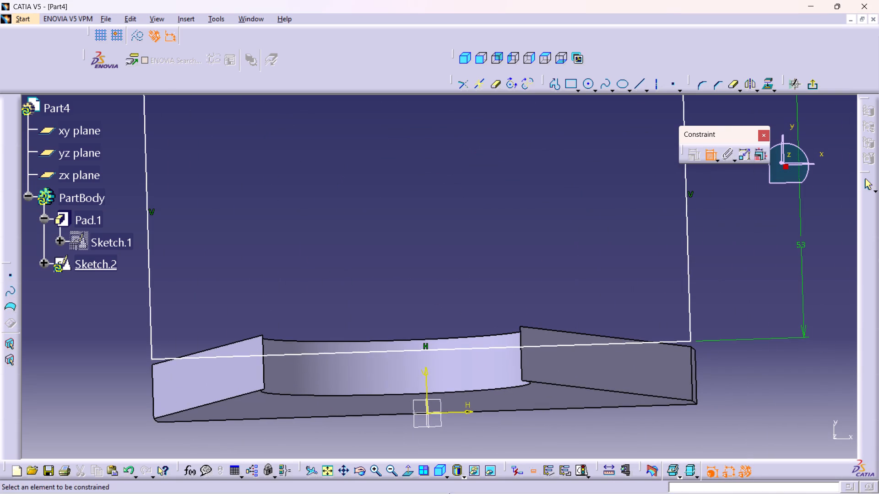
pyautogui.click(411, 469)
pyautogui.click(217, 349)
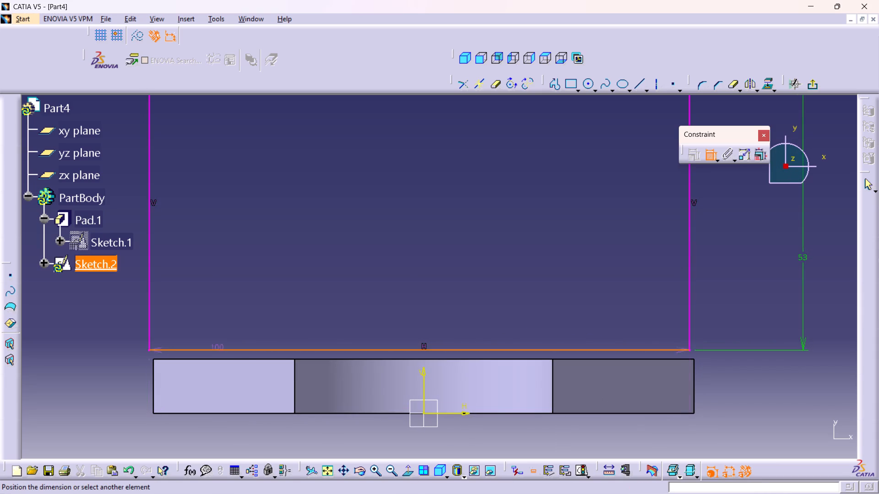
pyautogui.moveTo(213, 360); pyautogui.dragTo(205, 364)
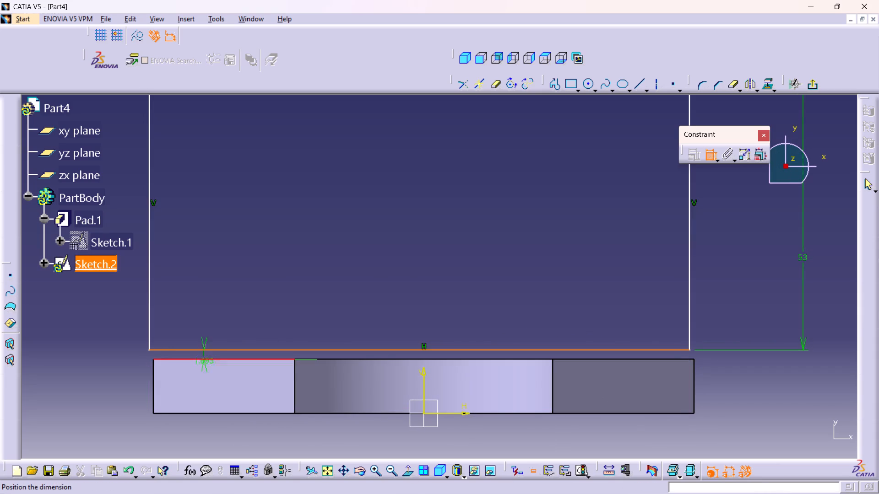
pyautogui.rightClick(64, 363)
pyautogui.click(94, 320)
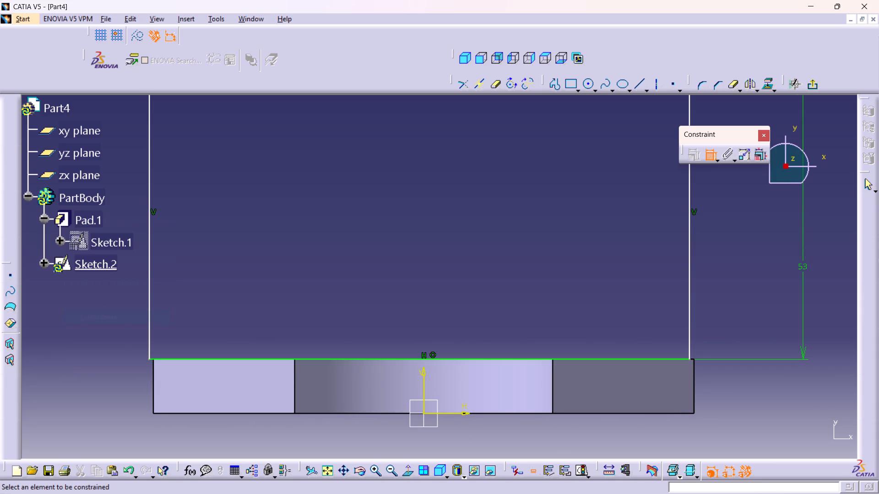
# Make the rectangle's right vertical side coincident with the pad's right end edge.
pyautogui.click(690, 321)
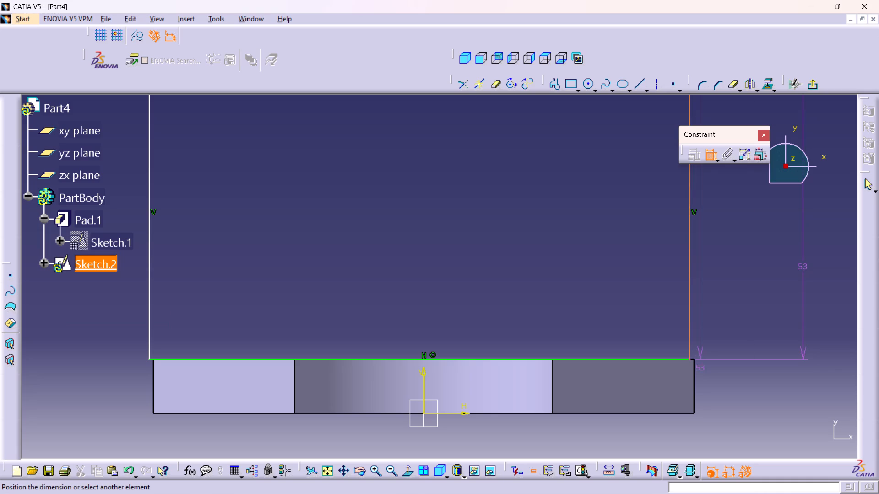
pyautogui.click(694, 393)
pyautogui.rightClick(724, 378)
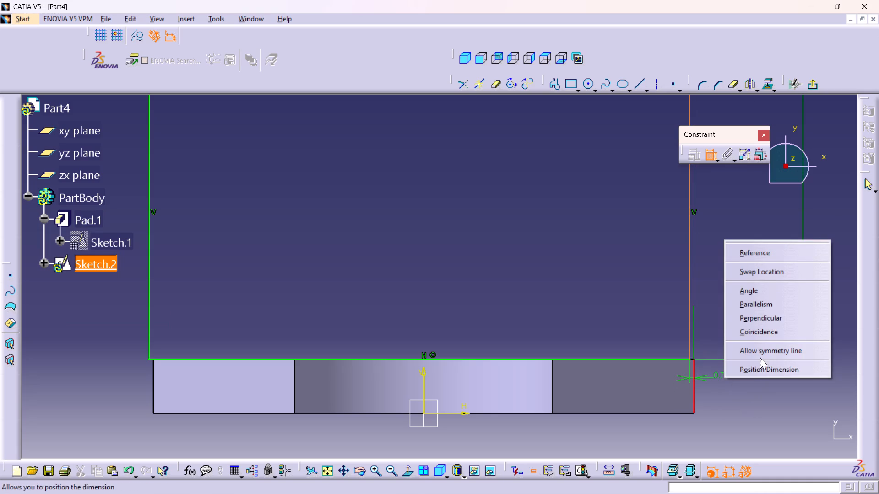
pyautogui.click(753, 335)
# Exit the sketch and extrude the 100 × 53 mm rectangle upward as a 12 mm pad.
pyautogui.moveTo(708, 320); pyautogui.dragTo(719, 373, button='middle')
pyautogui.rightClick(708, 320)
pyautogui.moveTo(695, 305); pyautogui.dragTo(695, 347, button='middle')
pyautogui.click(816, 84)
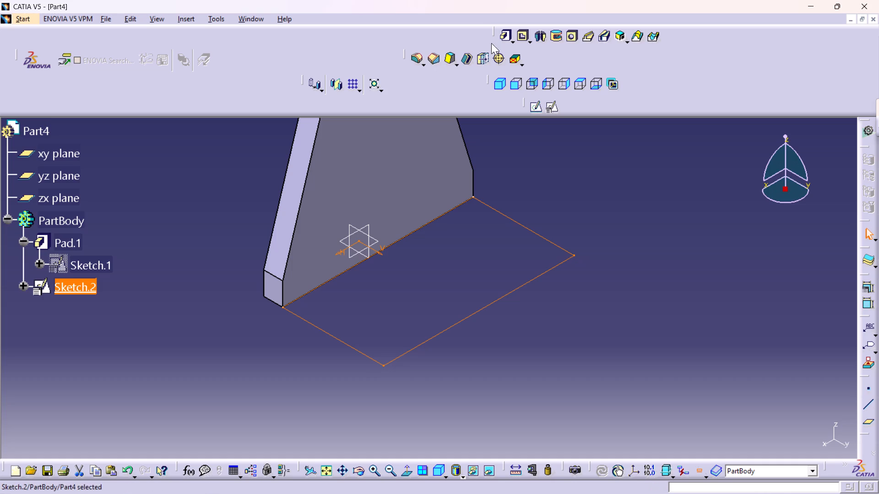
pyautogui.click(503, 38)
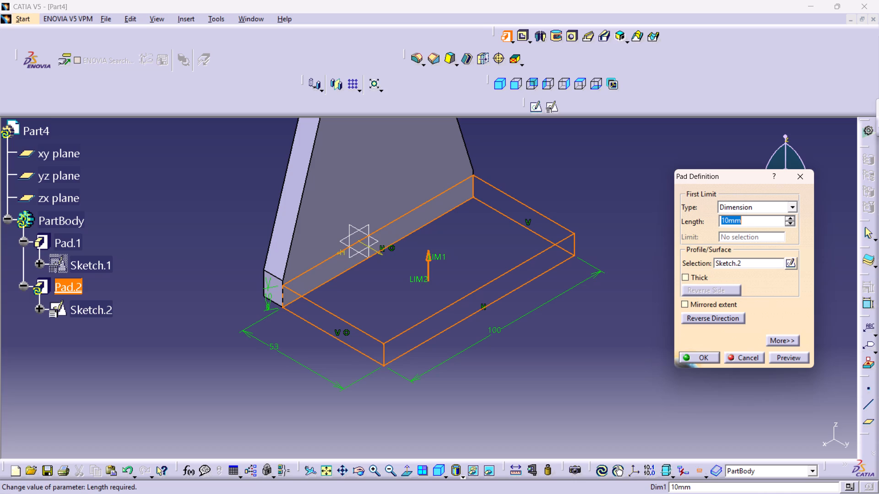
pyautogui.write('12')
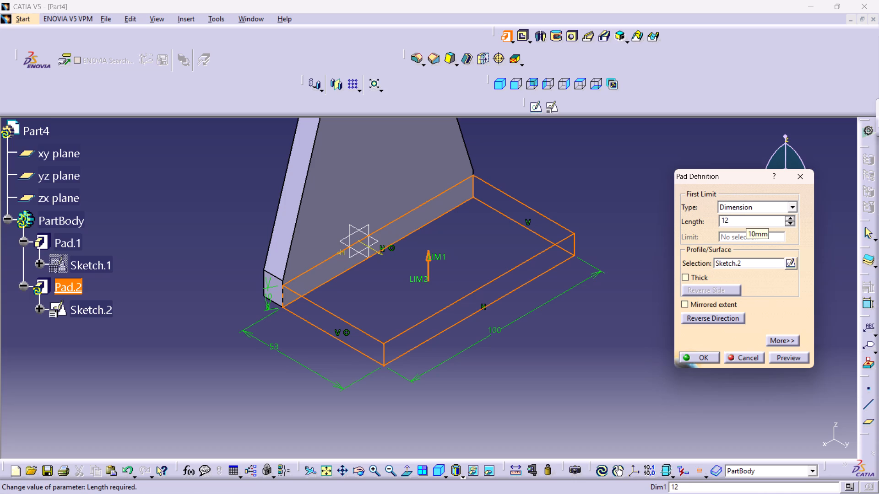
pyautogui.press('Return')
pyautogui.click(521, 347)
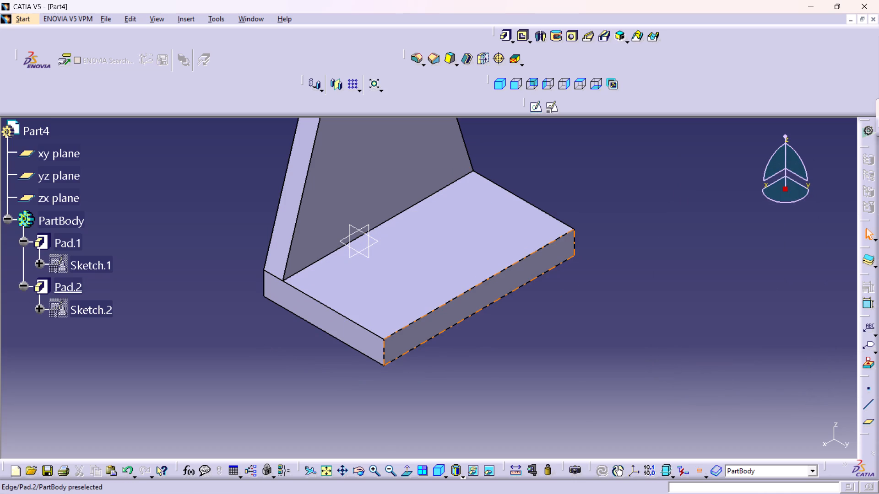
# Fillet the two outer vertical corner edges of the base with a 25 mm radius.
pyautogui.moveTo(382, 349); pyautogui.dragTo(386, 348)
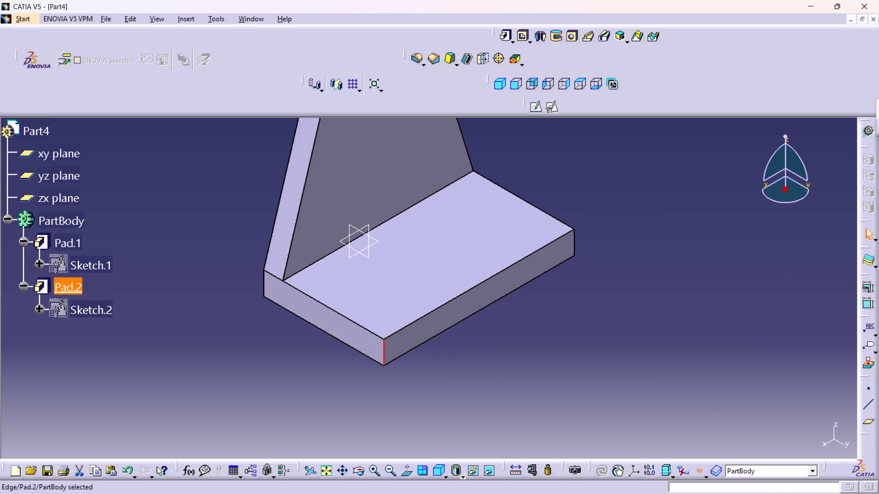
pyautogui.keyDown('ctrl'); pyautogui.moveTo(577, 289); pyautogui.dragTo(529, 299, button='middle'); pyautogui.keyUp('ctrl')
pyautogui.keyDown('ctrl'); pyautogui.moveTo(577, 289); pyautogui.dragTo(529, 299, button='right'); pyautogui.keyUp('ctrl')
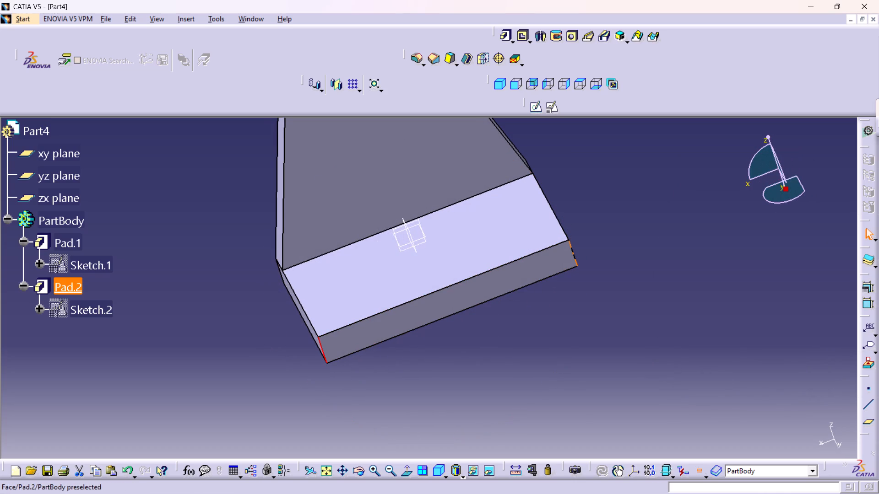
pyautogui.keyDown('ctrl'); pyautogui.click(573, 251); pyautogui.keyUp('ctrl')
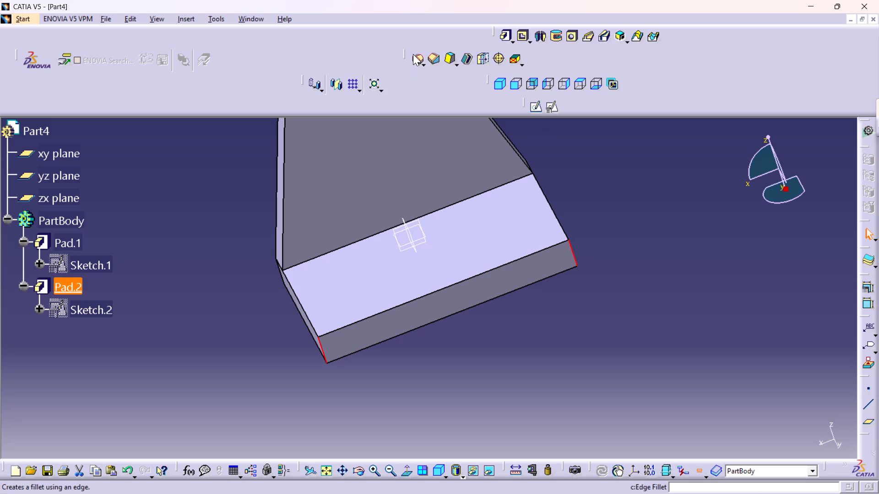
pyautogui.click(413, 54)
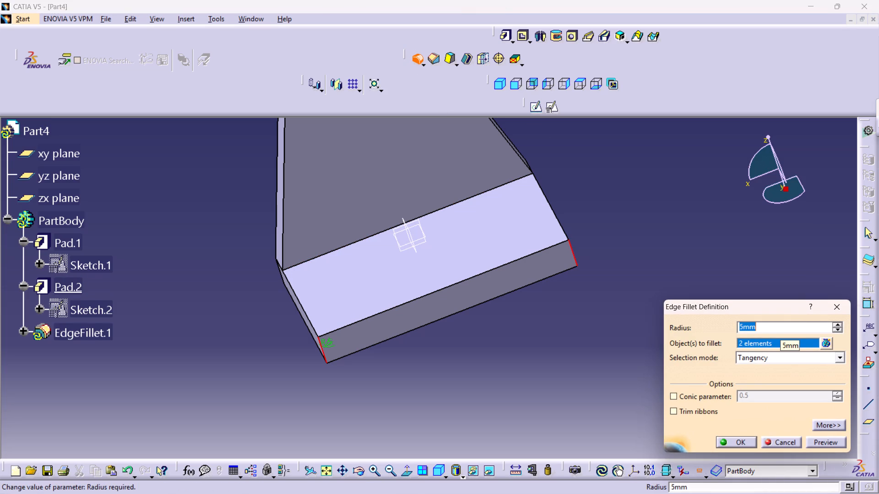
pyautogui.write('25')
pyautogui.press('Return')
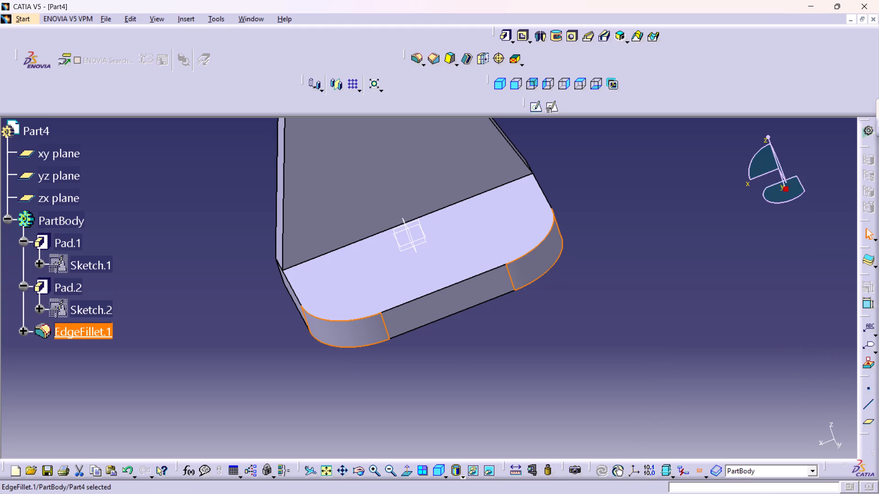
pyautogui.click(455, 370)
# Start a positioned sketch on the upright plate's back face, opposite the base, with implicit origin and orientation.
pyautogui.moveTo(265, 314); pyautogui.dragTo(349, 305, button='middle')
pyautogui.moveTo(265, 314); pyautogui.dragTo(349, 304, button='right')
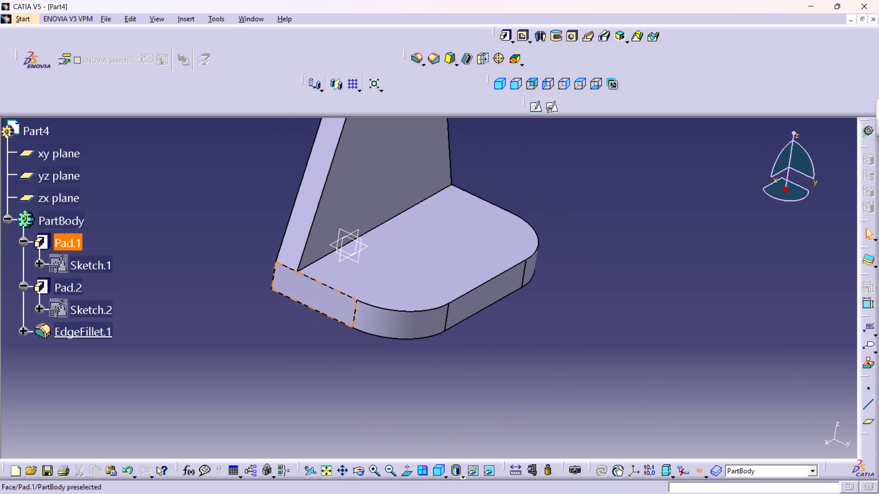
pyautogui.moveTo(337, 286); pyautogui.dragTo(342, 344, button='middle')
pyautogui.moveTo(309, 271); pyautogui.dragTo(305, 260, button='middle')
pyautogui.moveTo(309, 271); pyautogui.dragTo(305, 260, button='right')
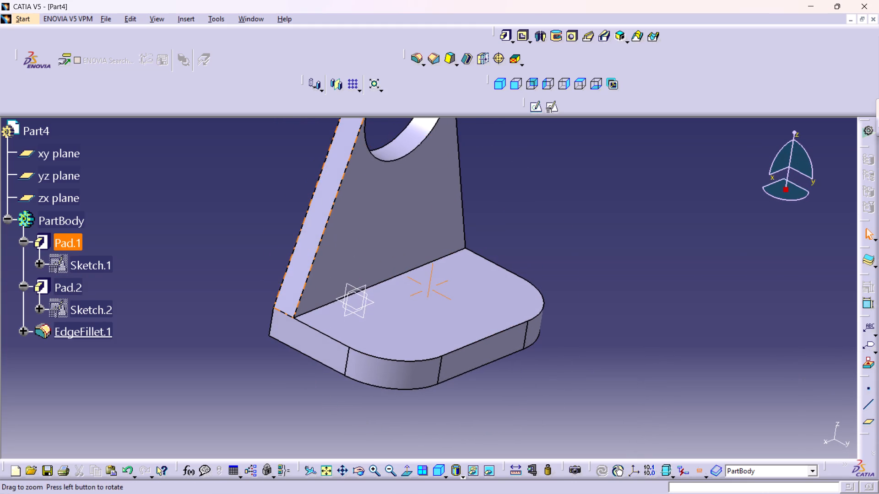
pyautogui.moveTo(333, 233); pyautogui.dragTo(357, 299, button='middle')
pyautogui.moveTo(261, 288); pyautogui.dragTo(345, 315, button='middle')
pyautogui.moveTo(261, 288); pyautogui.dragTo(346, 316, button='right')
pyautogui.click(404, 266)
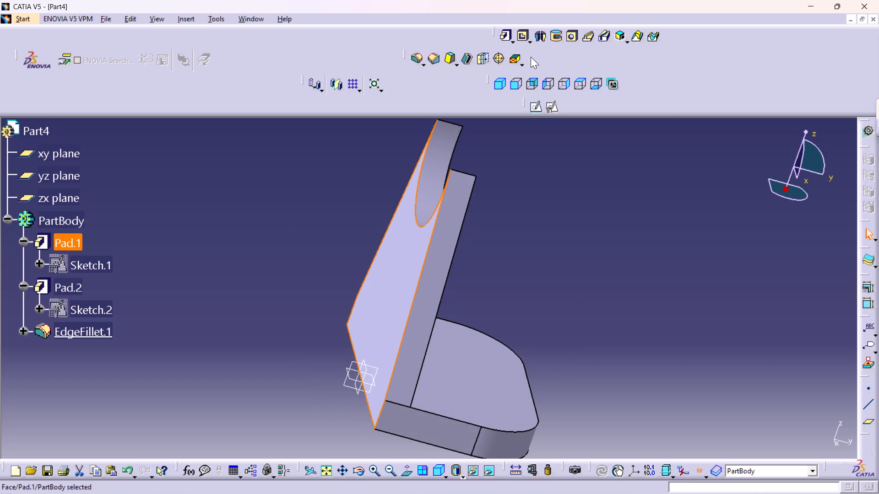
pyautogui.click(548, 110)
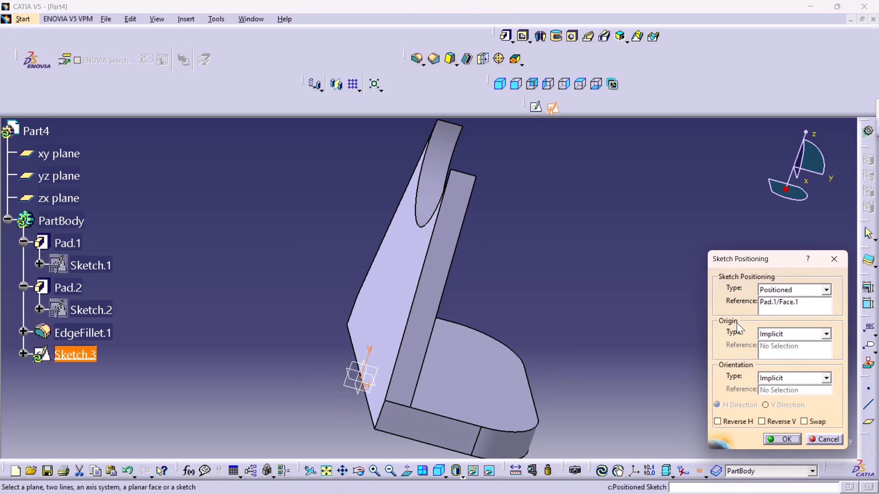
pyautogui.click(773, 438)
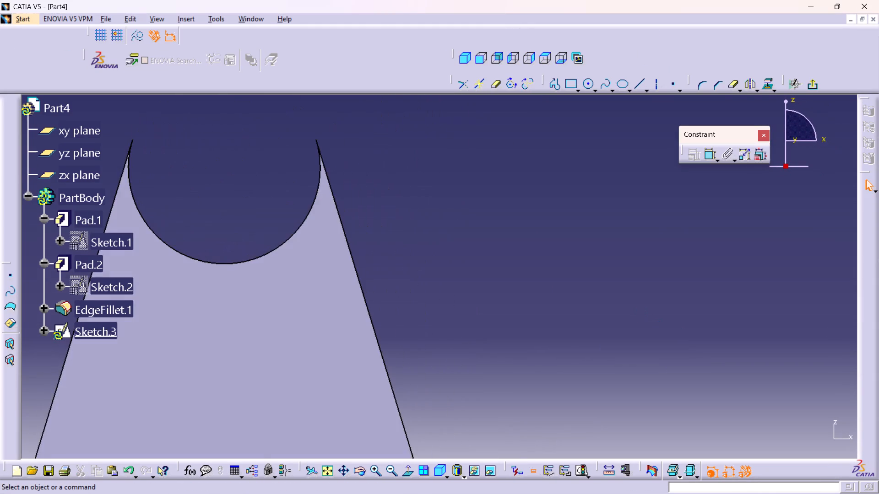
# Sketch a circle about 37 mm in diameter inside the arc cut-out, centred about 92 mm above the sketch origin.
pyautogui.moveTo(535, 287); pyautogui.dragTo(761, 301, button='middle')
pyautogui.moveTo(660, 223); pyautogui.dragTo(672, 255, button='middle')
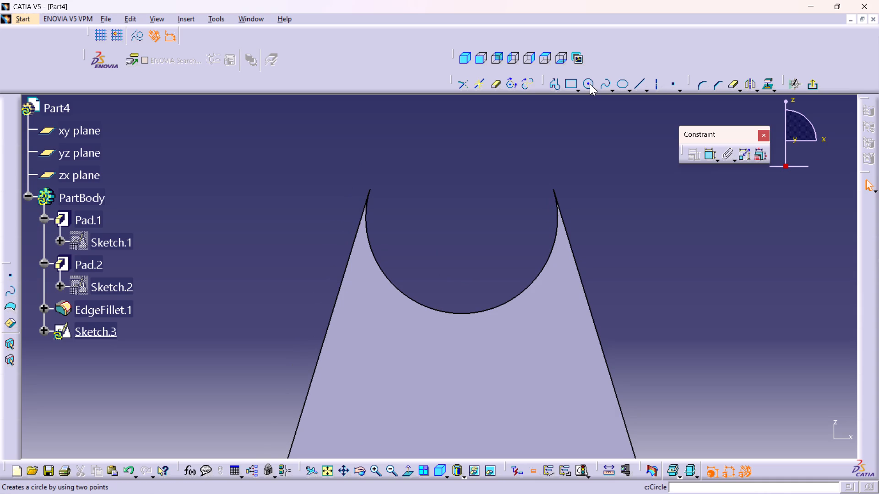
pyautogui.click(590, 83)
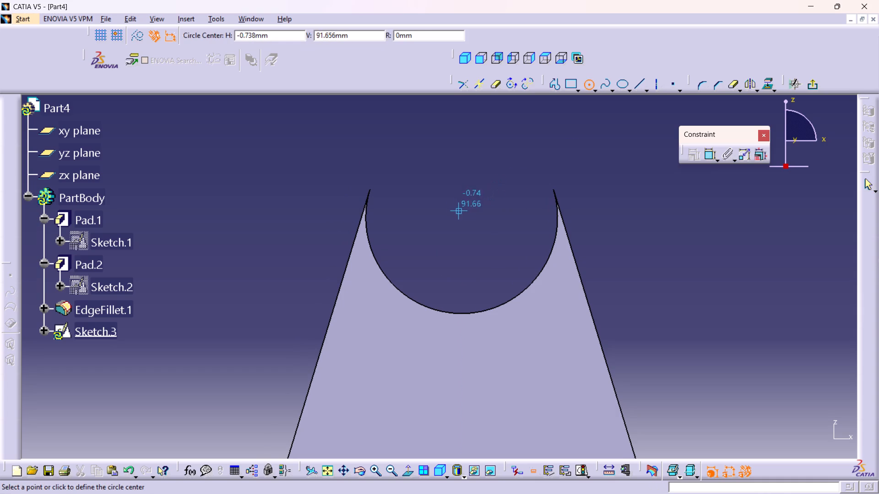
pyautogui.click(461, 209)
pyautogui.click(493, 275)
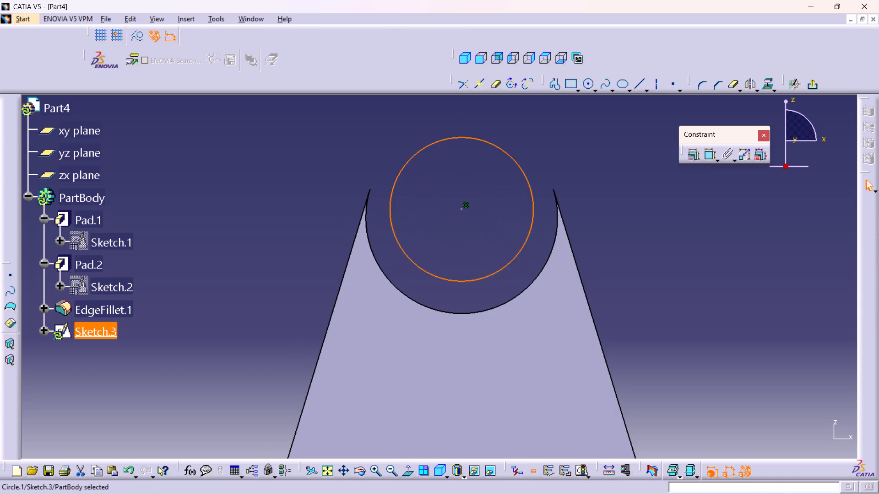
# Dimension the circle's diameter, placed outside it to the upper right, and set it to 50 mm.
pyautogui.doubleClick(707, 157)
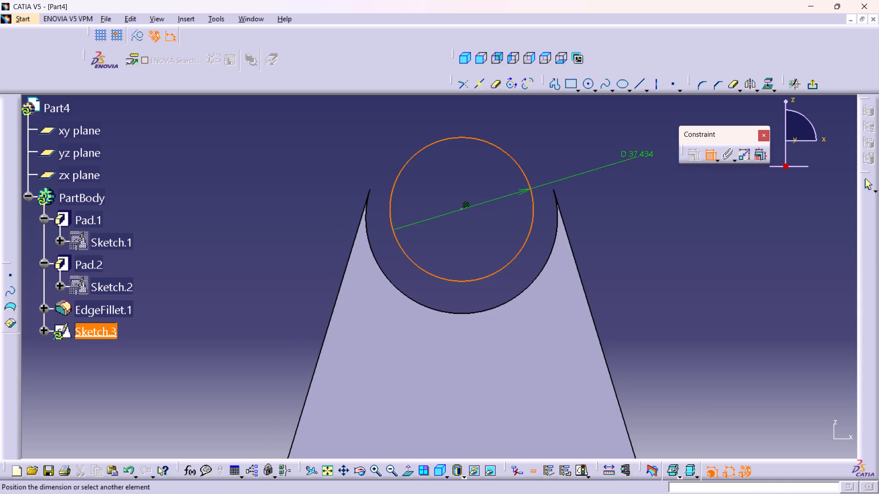
pyautogui.click(635, 154)
pyautogui.doubleClick(633, 150)
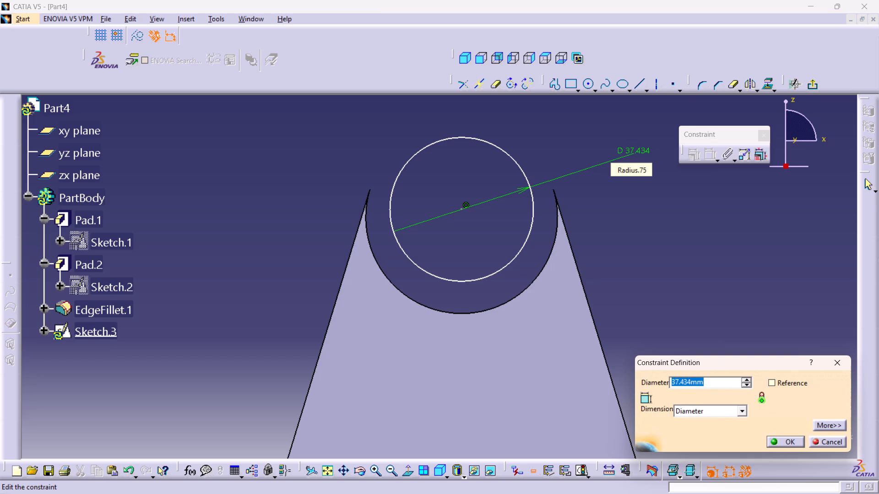
pyautogui.write('50')
pyautogui.press('Return')
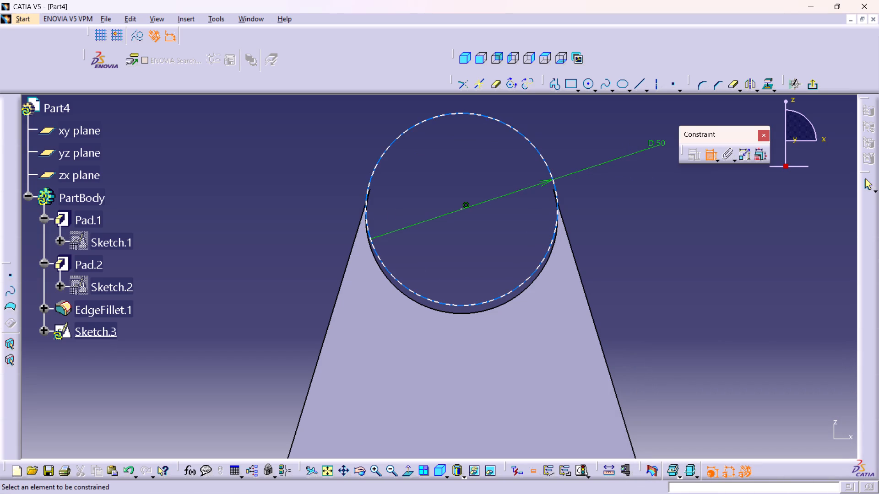
# Make the 50 mm circle coincident with the plate's arc cut-out edge.
pyautogui.click(476, 303)
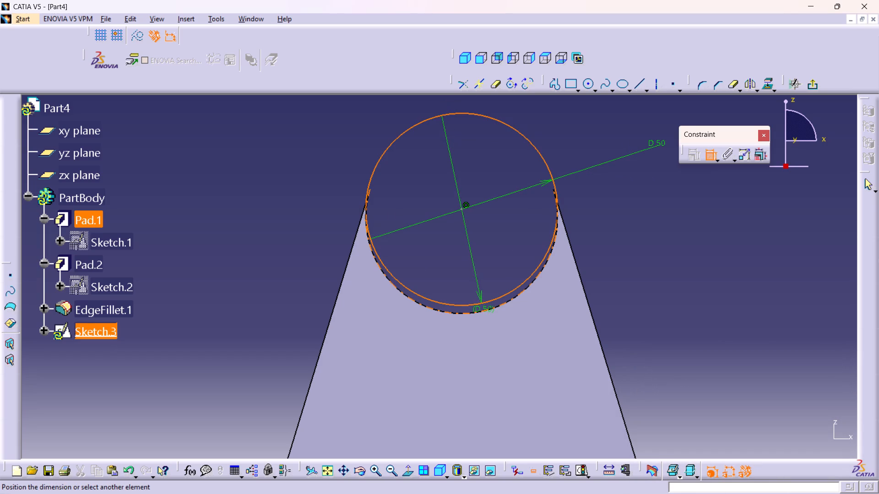
pyautogui.click(483, 311)
pyautogui.rightClick(629, 286)
pyautogui.click(666, 370)
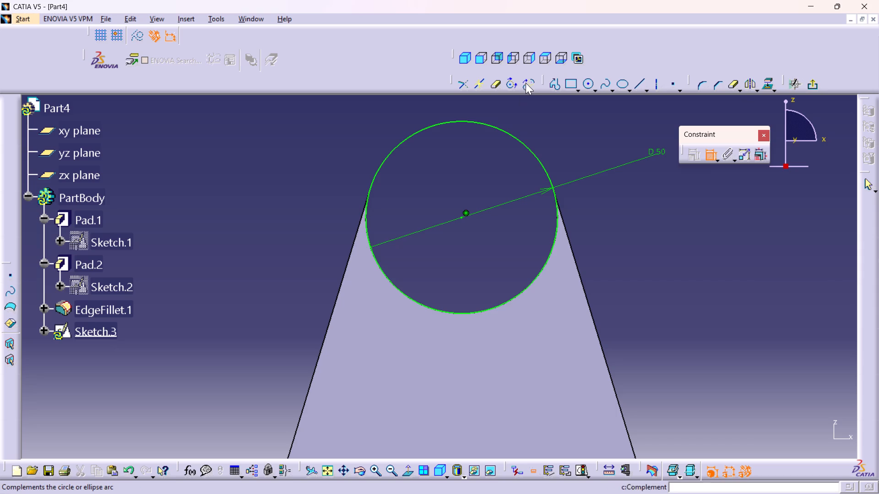
# Sketch a second circle about 32 mm in diameter inside the 50 mm circle, centred close to its centre.
pyautogui.doubleClick(586, 81)
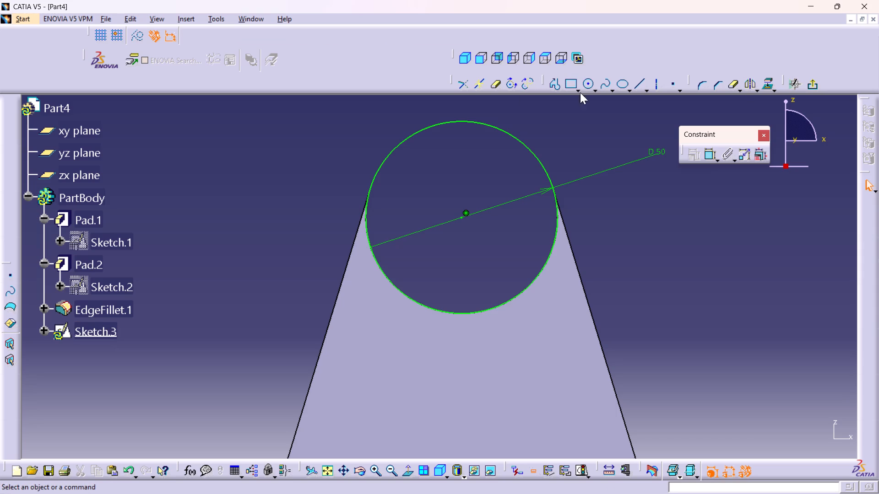
pyautogui.doubleClick(583, 81)
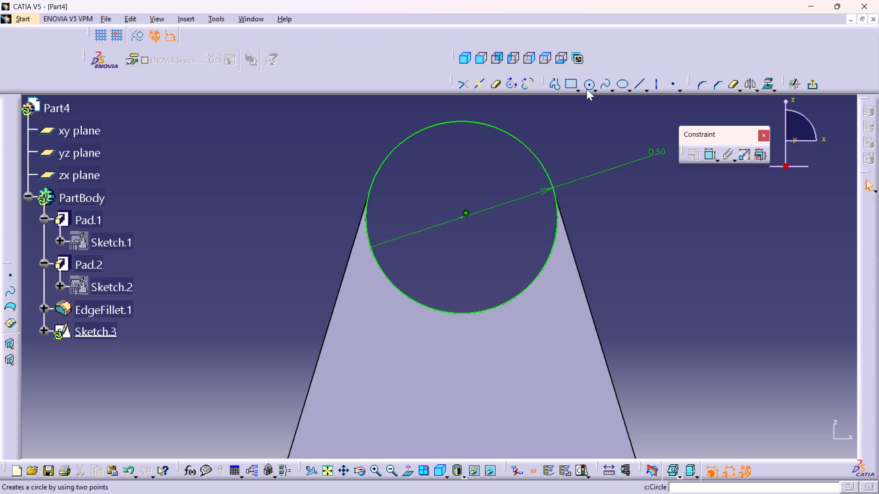
pyautogui.moveTo(587, 84); pyautogui.dragTo(581, 80)
pyautogui.click(581, 80)
pyautogui.click(622, 135)
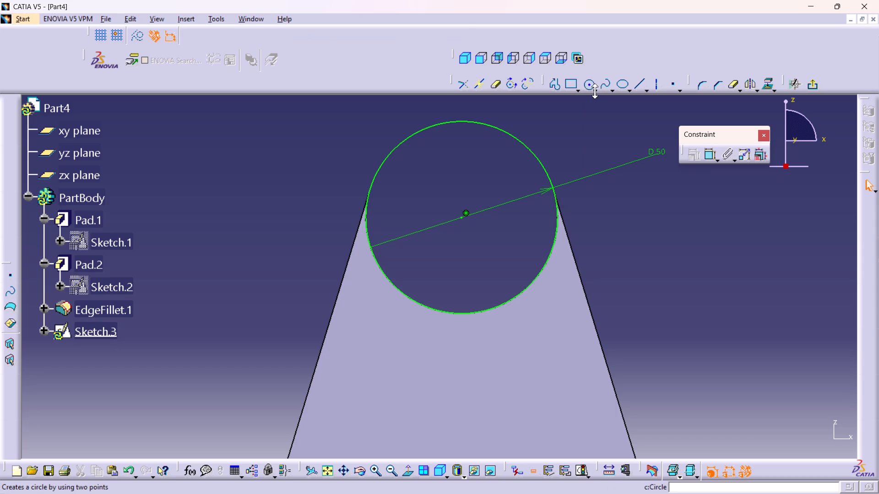
pyautogui.doubleClick(589, 86)
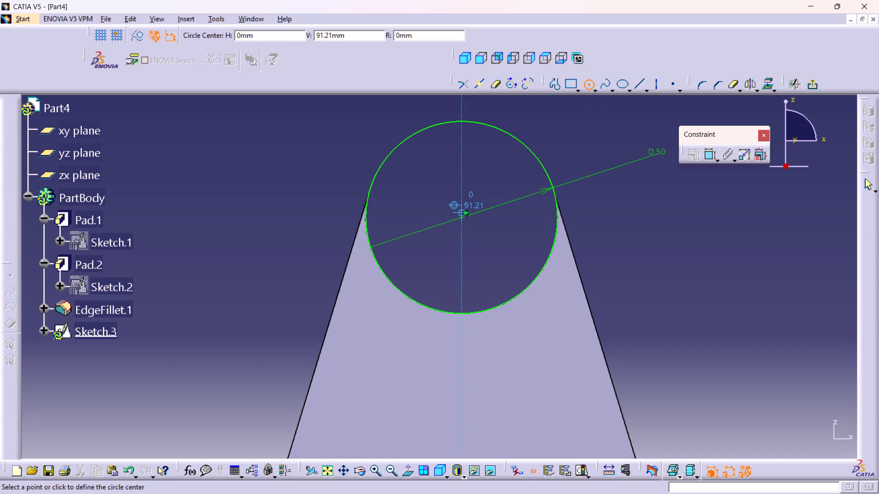
pyautogui.click(459, 220)
pyautogui.click(501, 265)
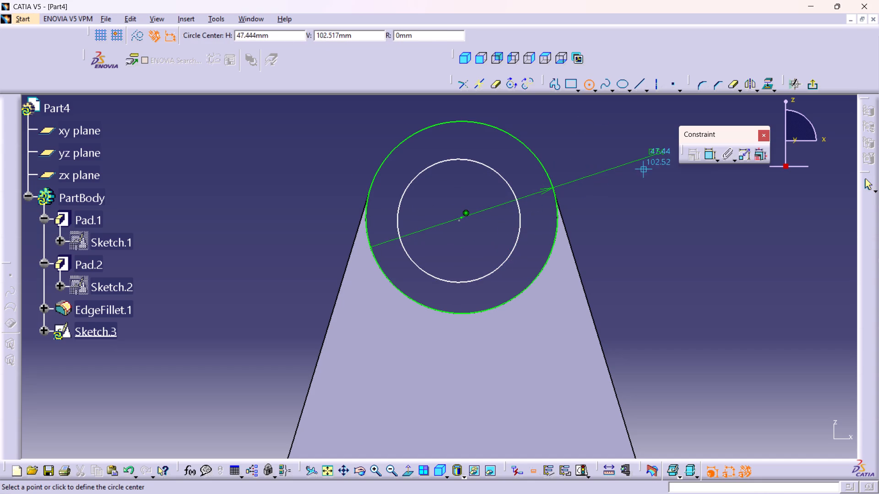
# Dimension the inner circle's diameter, placed outside the circles below the 50 mm dimension, and set it to 25 mm.
pyautogui.doubleClick(708, 153)
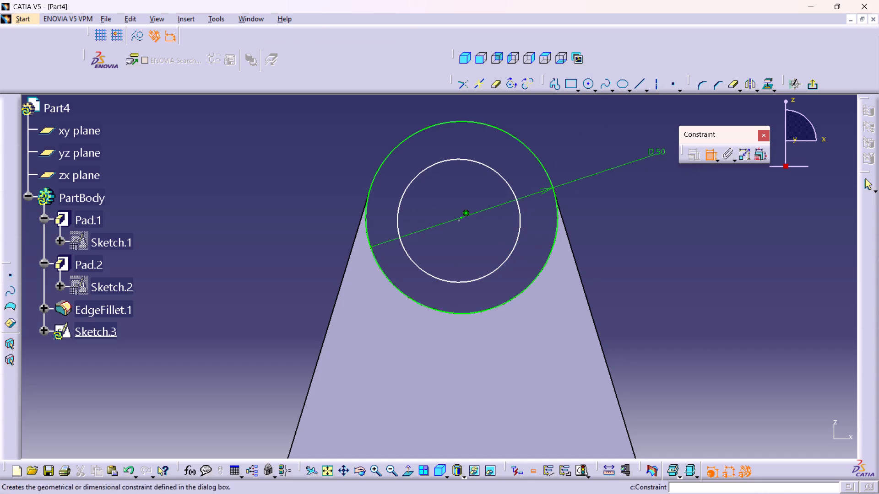
pyautogui.click(515, 238)
pyautogui.click(628, 194)
pyautogui.doubleClick(631, 188)
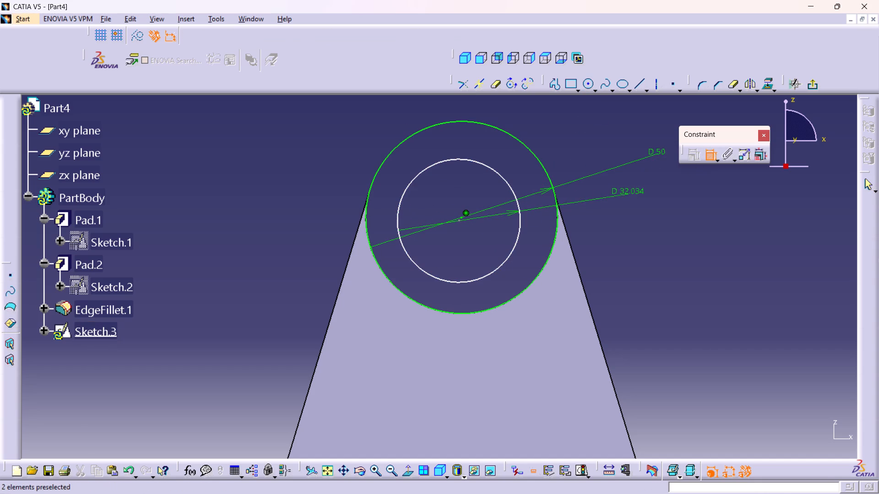
pyautogui.doubleClick(628, 189)
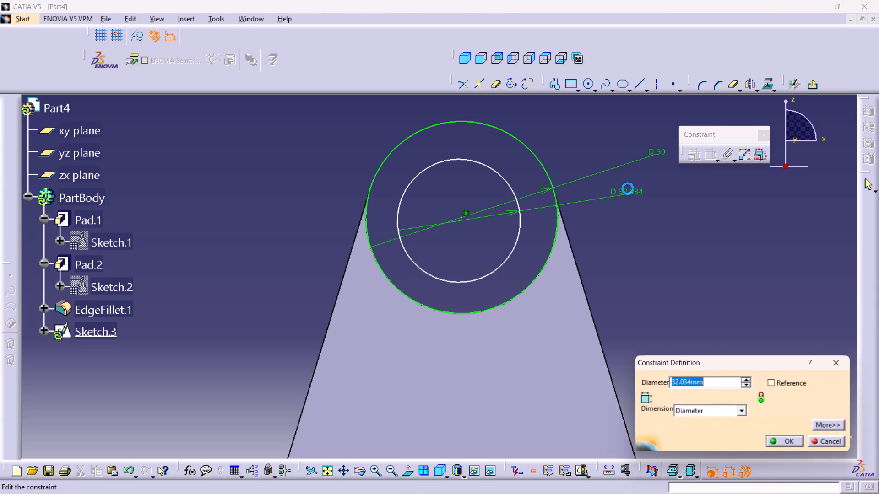
pyautogui.write('25')
pyautogui.press('Return')
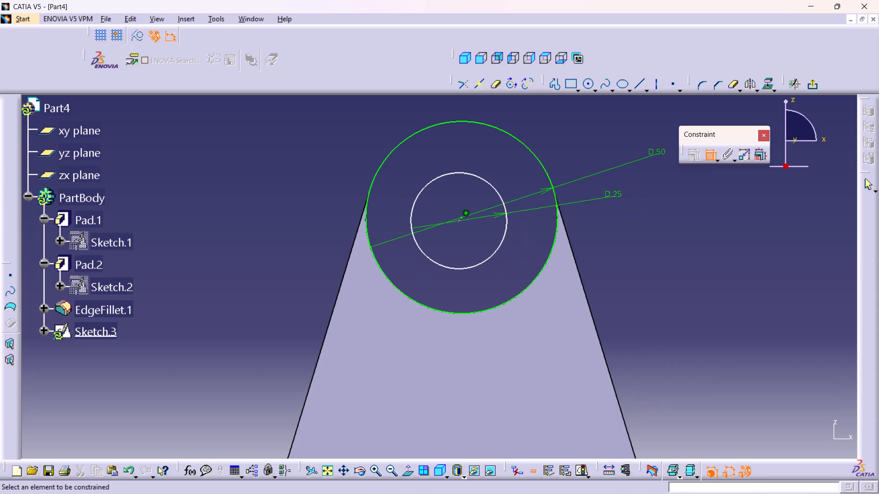
# Make the 25 mm circle concentric with the 50 mm circle and exit the sketch.
pyautogui.click(493, 253)
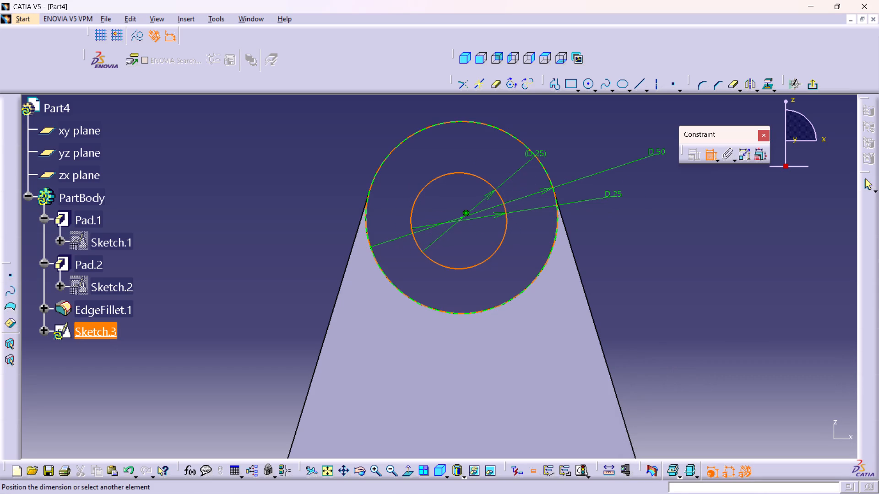
pyautogui.click(536, 156)
pyautogui.rightClick(608, 134)
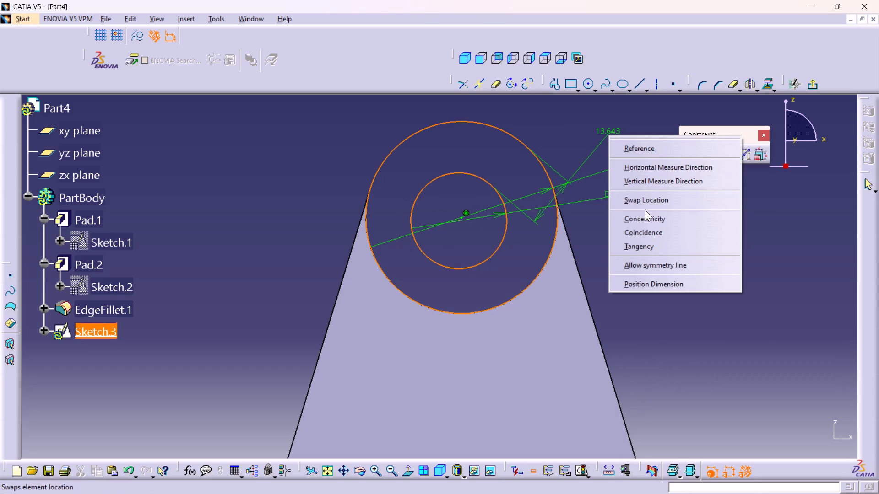
pyautogui.click(645, 219)
pyautogui.click(813, 80)
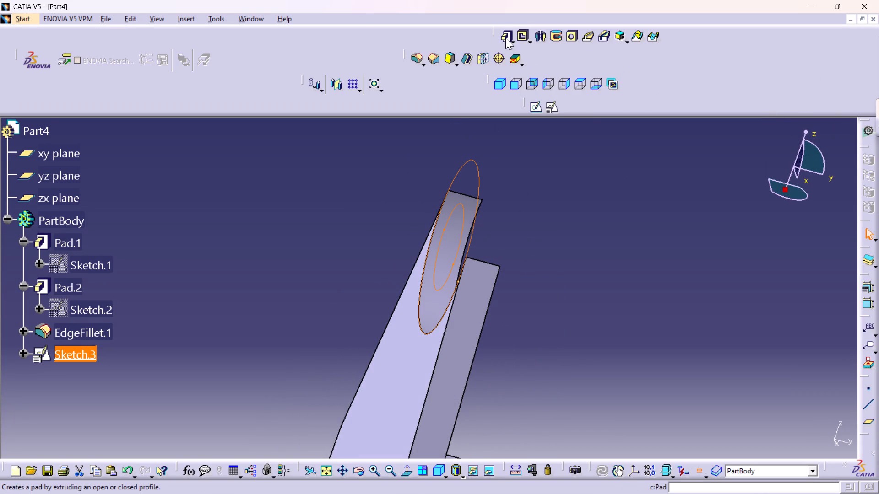
# Pad the two-circle sketch 44 mm in the reversed direction, through the upright plate, to form a hollow cylinder.
pyautogui.click(504, 37)
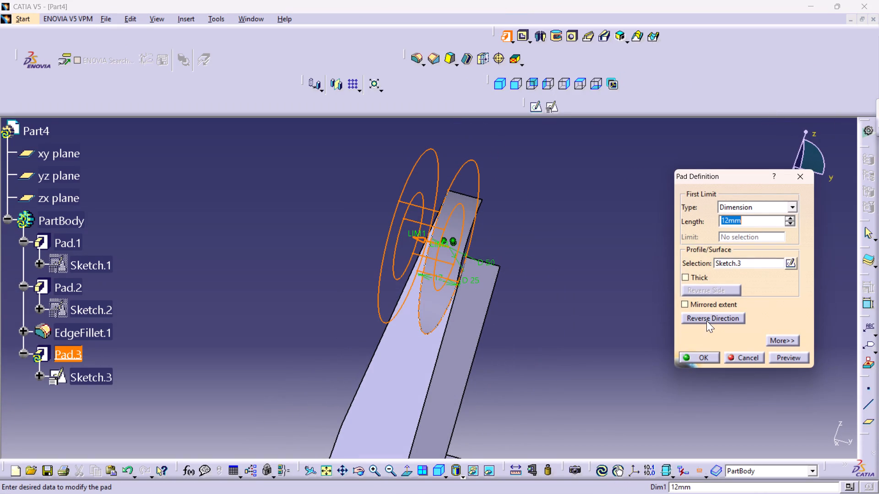
pyautogui.click(706, 318)
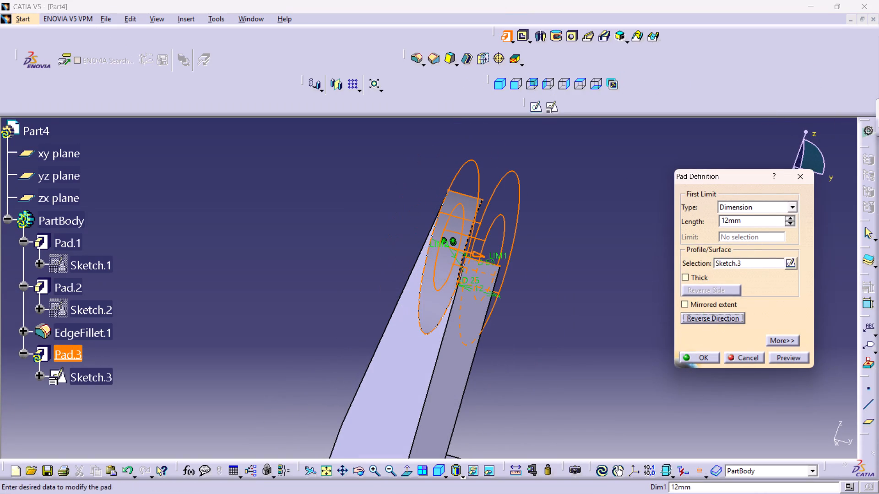
pyautogui.doubleClick(750, 219)
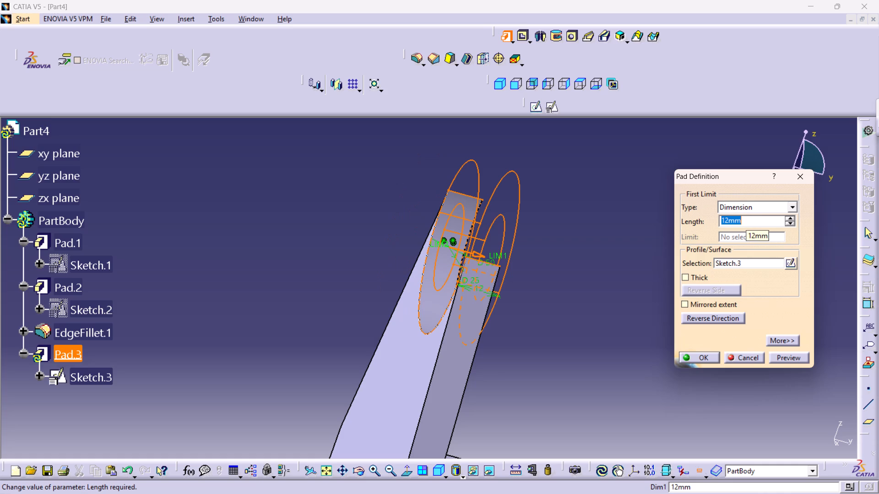
pyautogui.write('44')
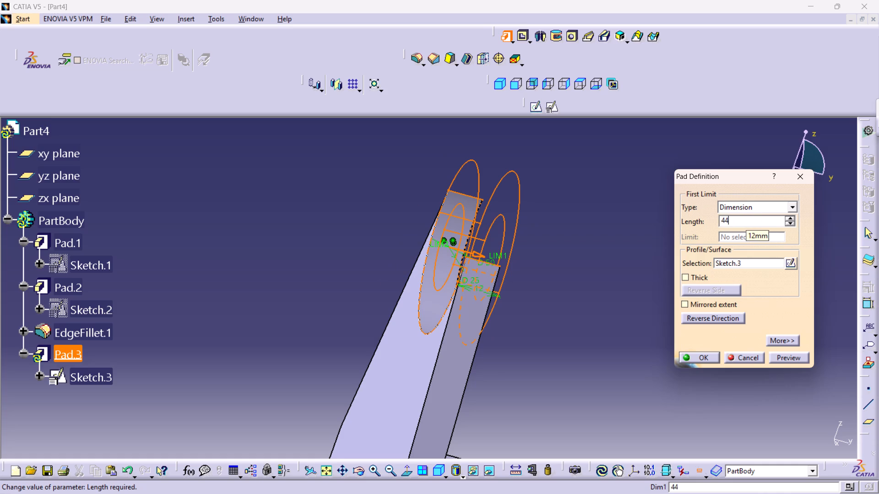
pyautogui.press('Return')
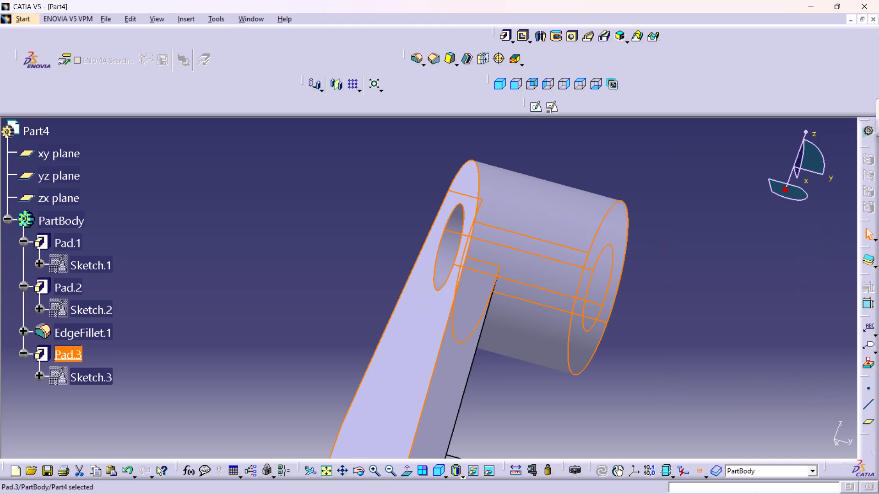
# Open the hollow cylinder's sketch and examine how its circles sit relative to the plate outline and the sketch origin.
pyautogui.doubleClick(97, 376)
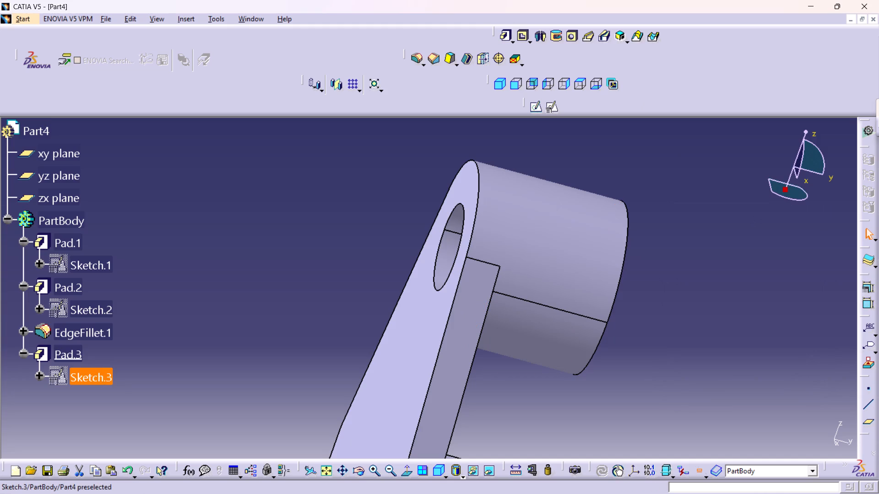
pyautogui.doubleClick(99, 380)
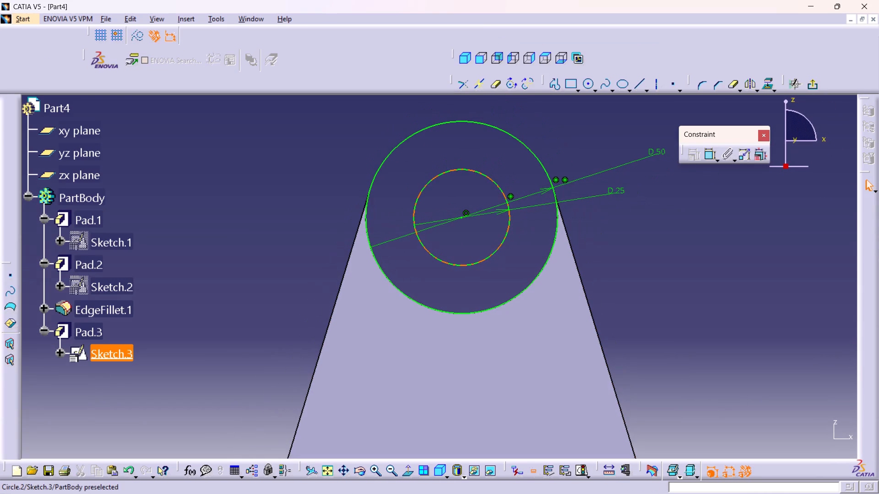
pyautogui.moveTo(502, 160); pyautogui.dragTo(519, 251, button='middle')
pyautogui.moveTo(513, 247); pyautogui.dragTo(515, 257, button='middle')
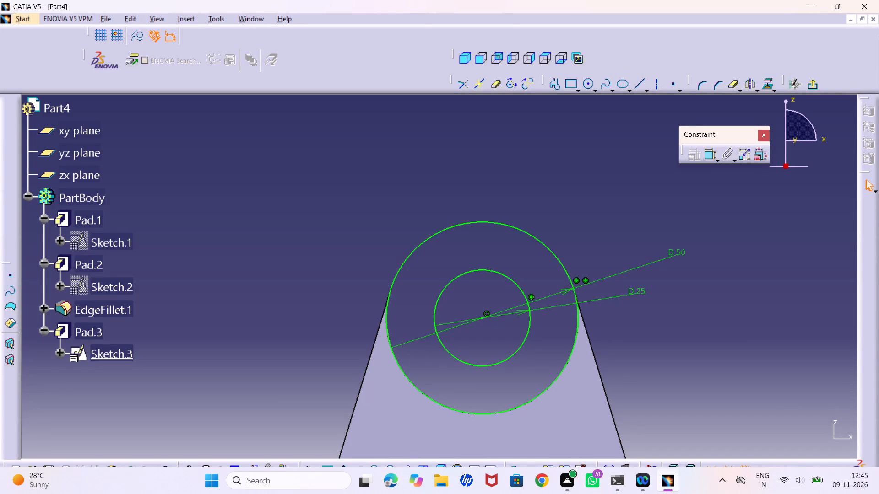
pyautogui.moveTo(476, 234); pyautogui.dragTo(489, 265, button='middle')
pyautogui.rightClick(476, 232)
pyautogui.moveTo(493, 247); pyautogui.dragTo(475, 274, button='middle')
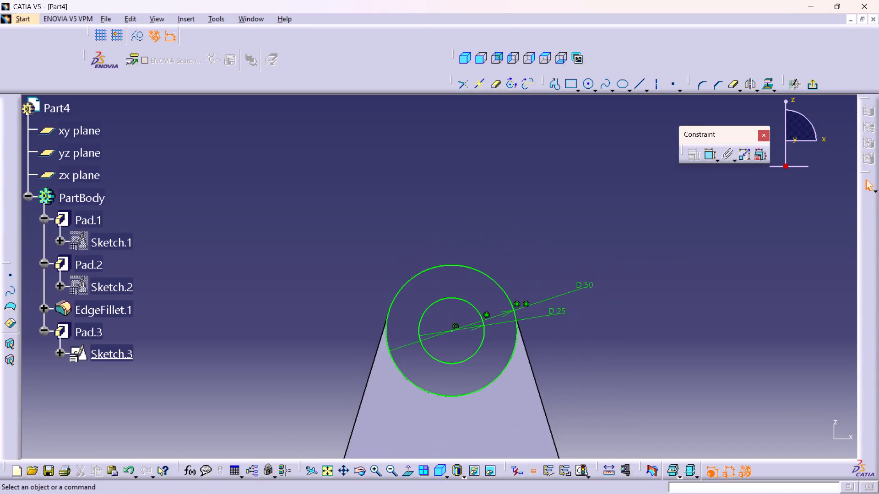
pyautogui.moveTo(466, 285); pyautogui.dragTo(465, 268, button='middle')
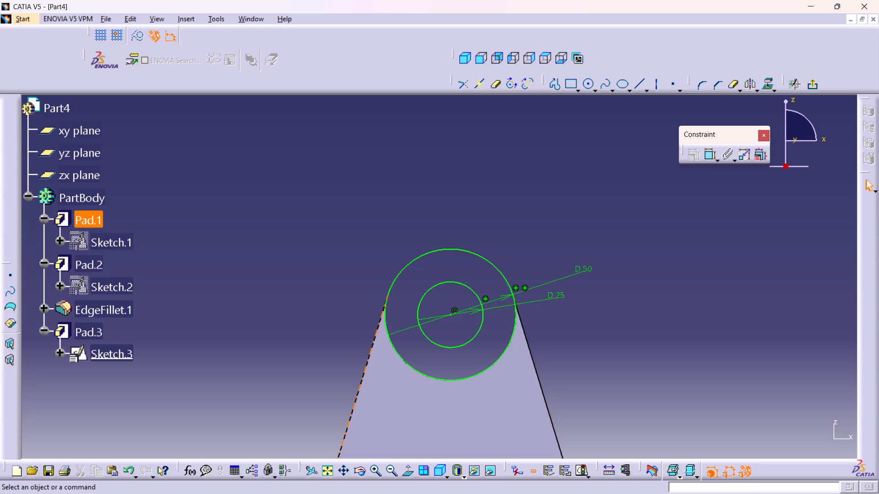
pyautogui.moveTo(644, 321); pyautogui.dragTo(644, 321, button='middle')
pyautogui.rightClick(644, 321)
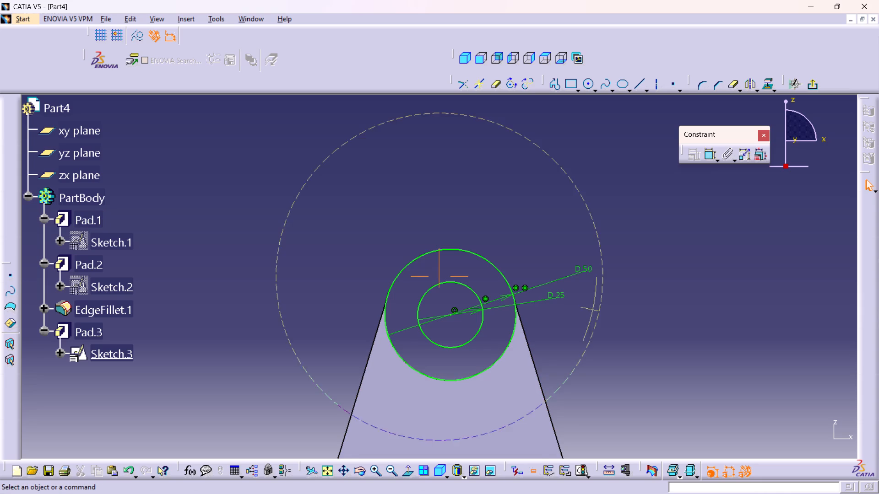
pyautogui.moveTo(644, 321); pyautogui.dragTo(644, 343, button='middle')
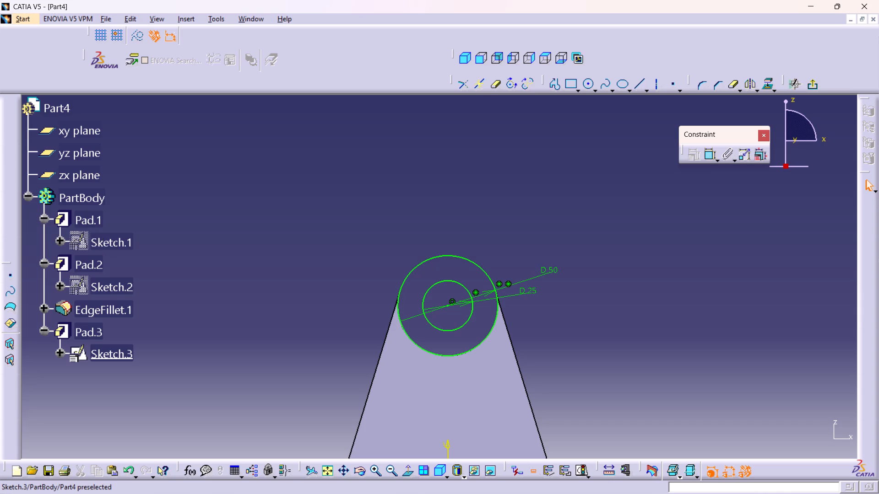
pyautogui.moveTo(590, 249); pyautogui.dragTo(603, 301, button='middle')
pyautogui.rightClick(590, 251)
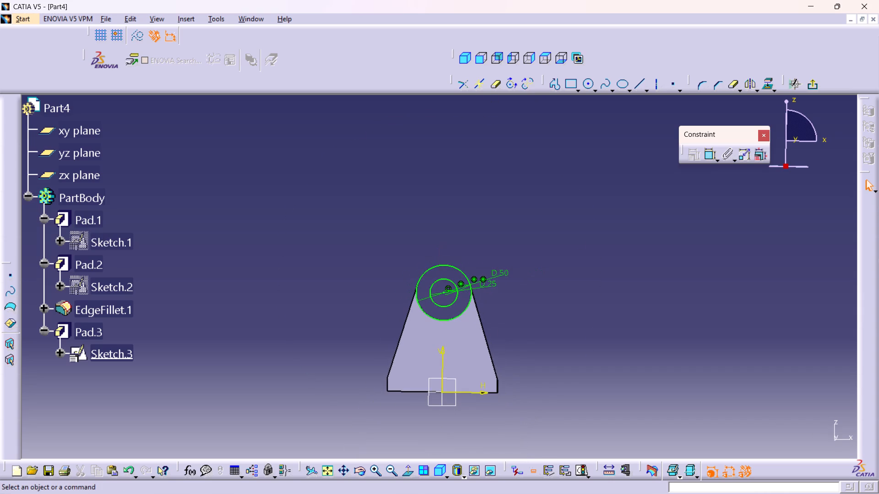
pyautogui.moveTo(577, 299); pyautogui.dragTo(577, 257, button='middle')
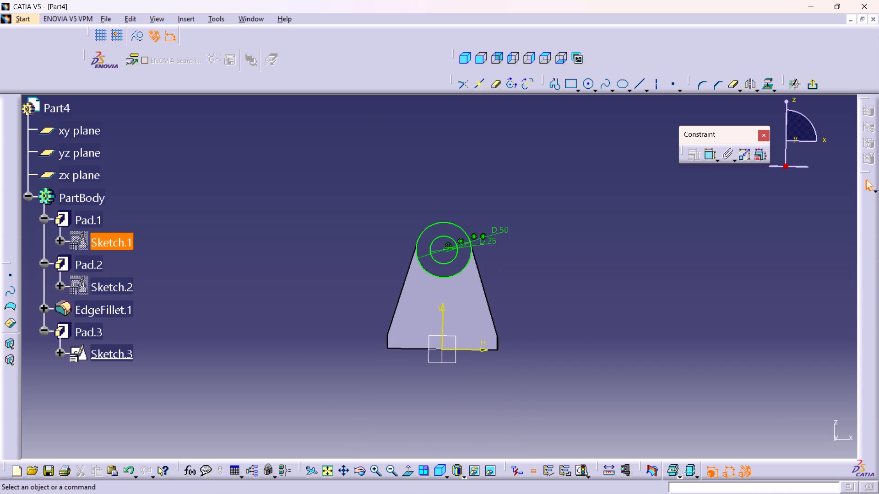
# Open the upright plate's profile sketch and delete the coincidence constraint at the origin on the bottom line.
pyautogui.doubleClick(109, 247)
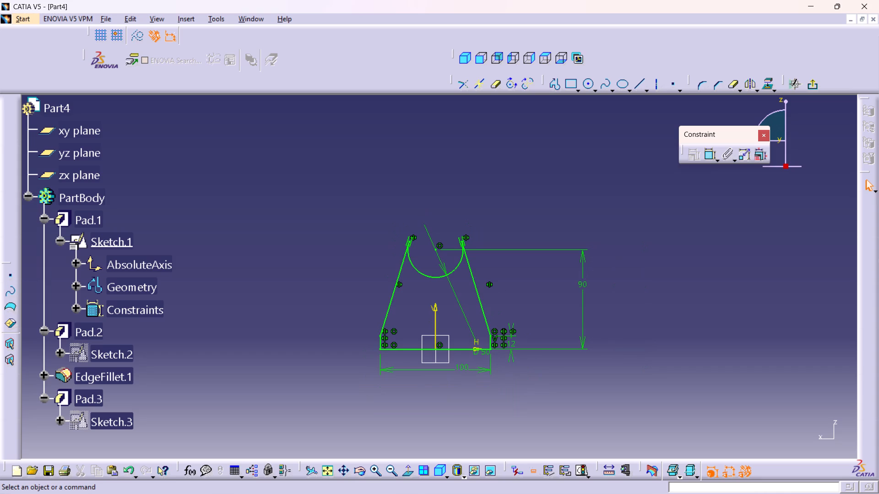
pyautogui.moveTo(465, 295); pyautogui.dragTo(459, 243, button='middle')
pyautogui.rightClick(465, 295)
pyautogui.moveTo(478, 333); pyautogui.dragTo(470, 241, button='middle')
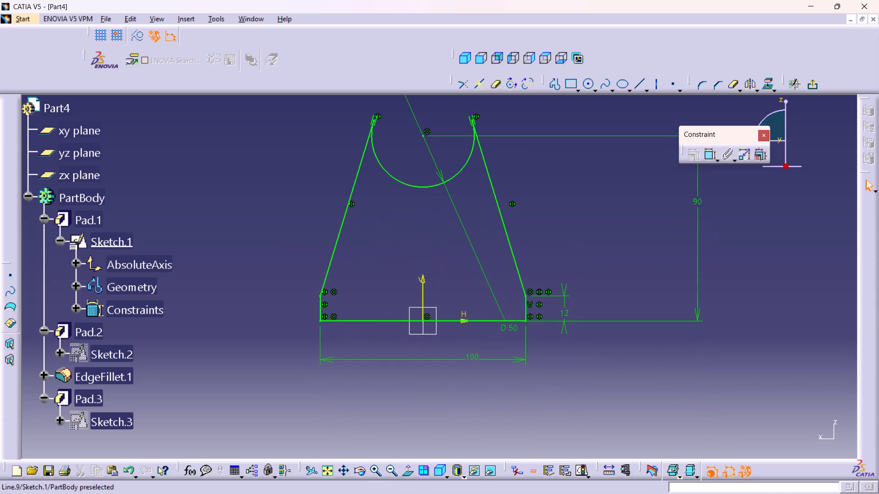
pyautogui.rightClick(428, 314)
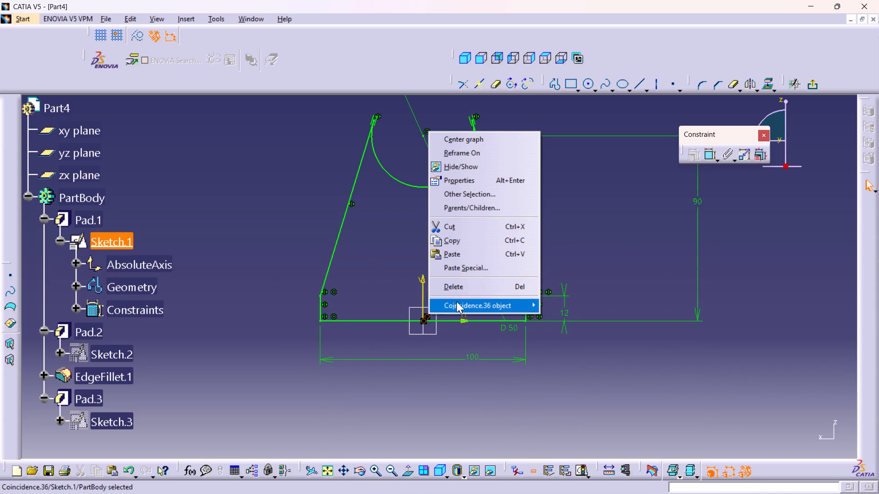
pyautogui.click(461, 292)
pyautogui.click(458, 284)
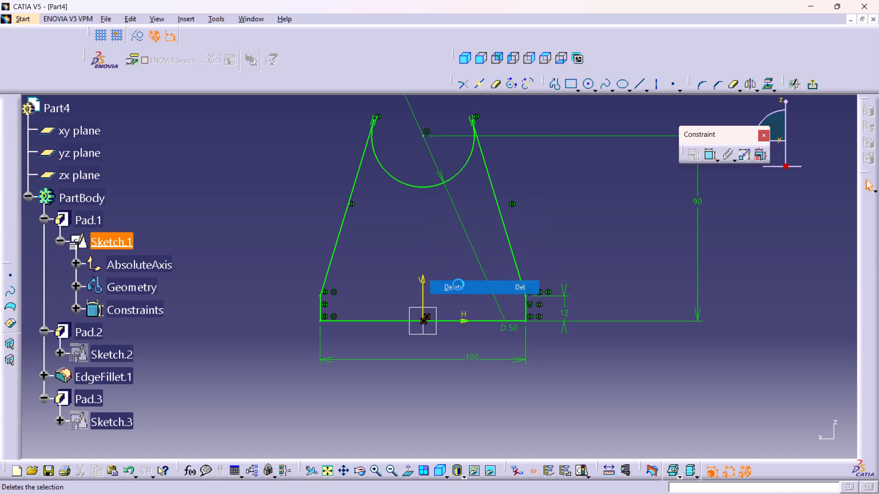
# Apply a coincidence constraint between the cut-out arc's centre point and the sketch origin.
pyautogui.click(424, 137)
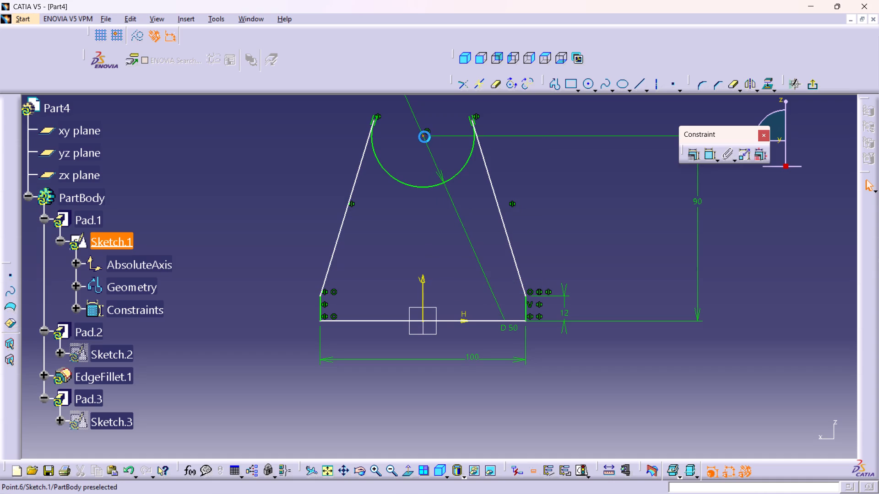
pyautogui.click(423, 321)
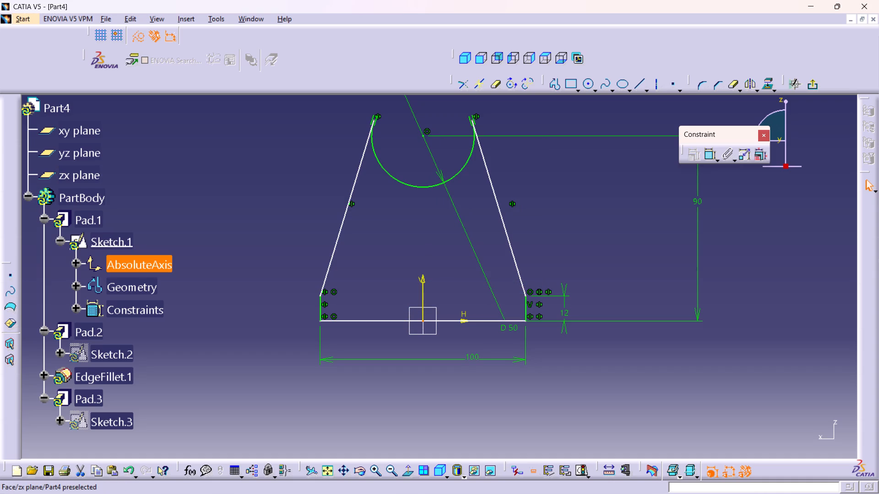
pyautogui.doubleClick(709, 154)
pyautogui.click(423, 135)
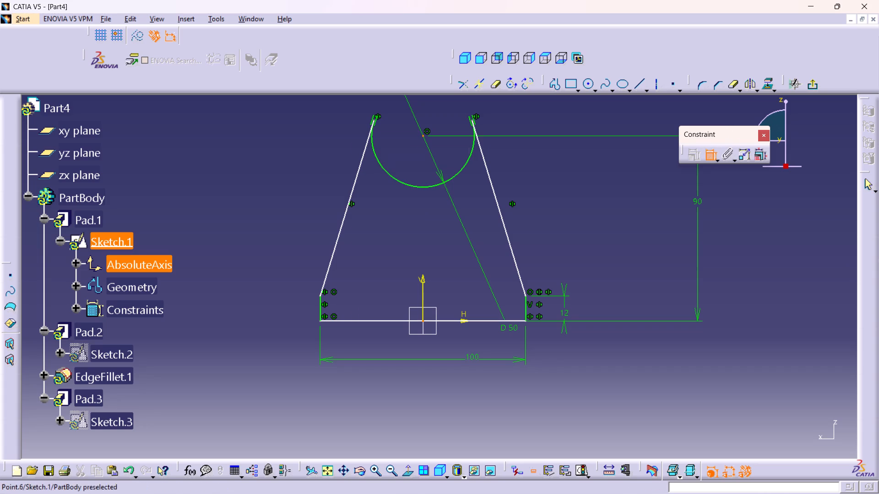
pyautogui.rightClick(423, 188)
pyautogui.click(456, 325)
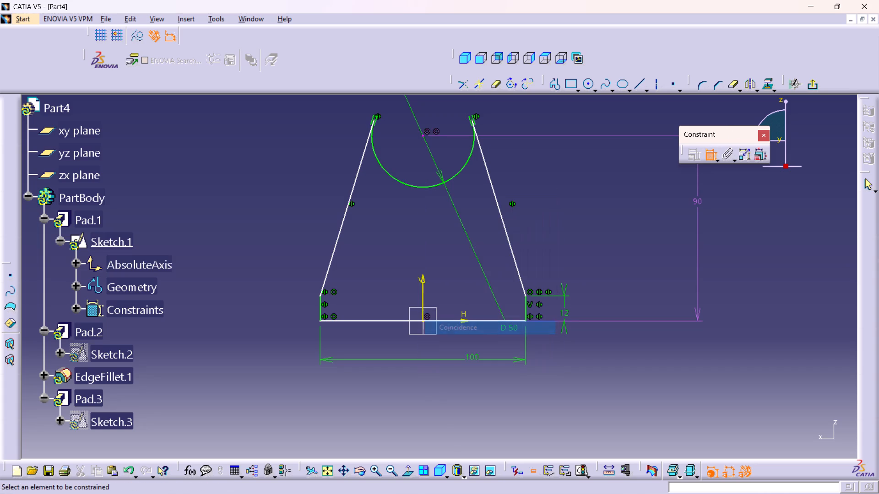
# Delete the 90 mm height dimension between the arc centre and the bottom line of the upright plate's profile.
pyautogui.rightClick(697, 203)
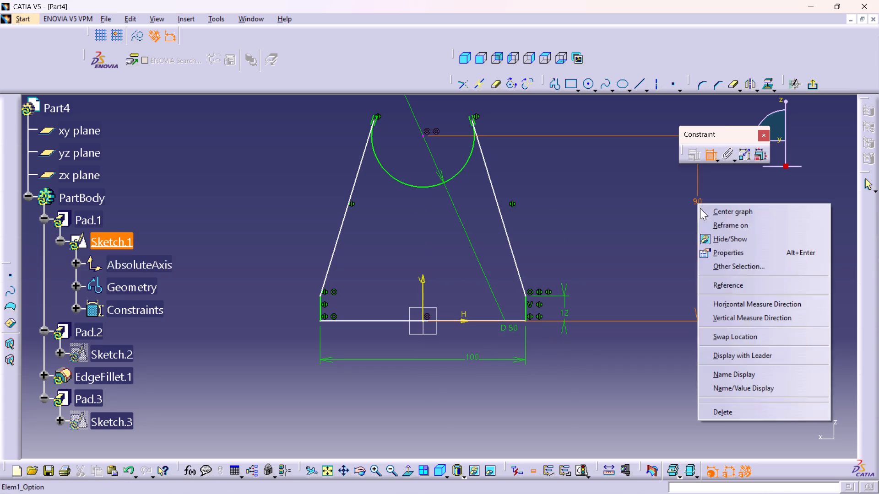
pyautogui.click(728, 408)
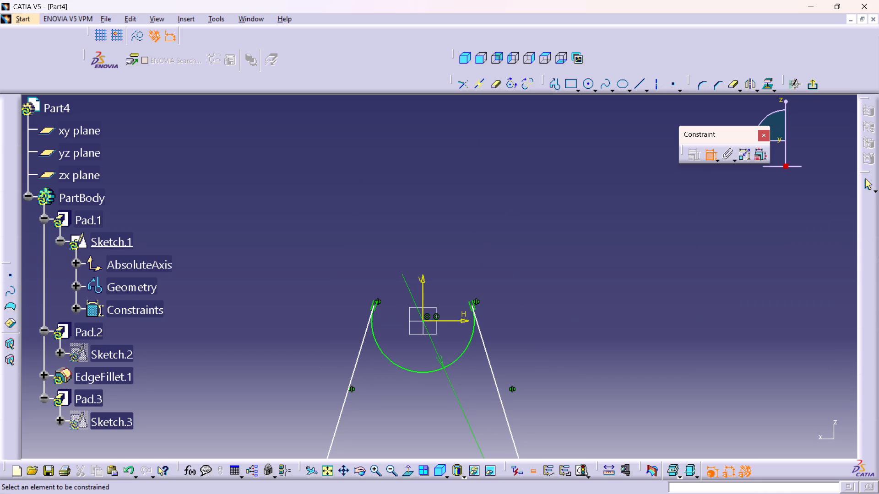
# Dimension the vertical distance between the profile's bottom line and the sketch's horizontal axis, placing it beside the profile, and exit the sketch.
pyautogui.moveTo(564, 275); pyautogui.dragTo(571, 213, button='middle')
pyautogui.rightClick(571, 208)
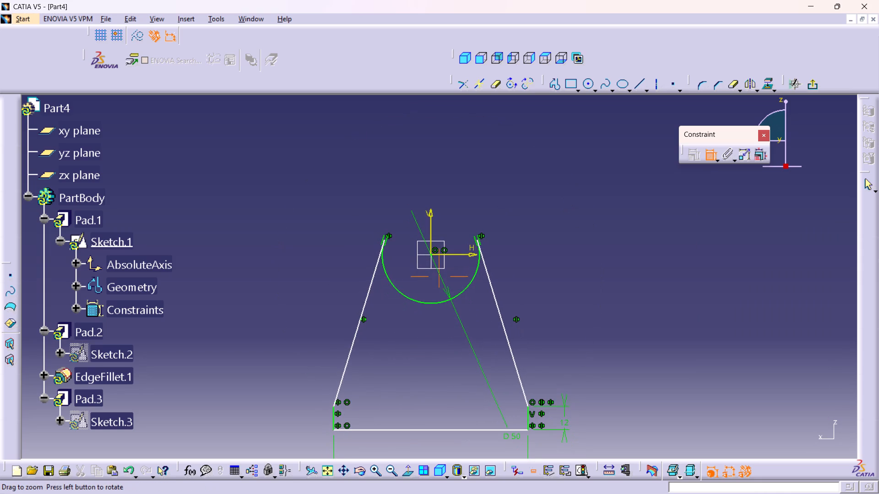
pyautogui.moveTo(571, 213); pyautogui.dragTo(570, 213, button='middle')
pyautogui.moveTo(564, 246); pyautogui.dragTo(572, 172, button='middle')
pyautogui.moveTo(582, 218); pyautogui.dragTo(582, 223, button='middle')
pyautogui.rightClick(582, 218)
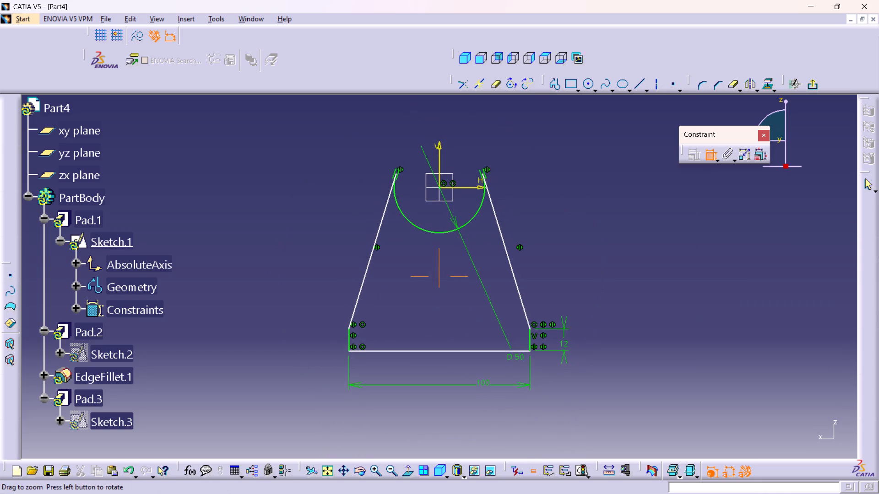
pyautogui.moveTo(582, 223); pyautogui.dragTo(584, 224, button='middle')
pyautogui.moveTo(591, 242); pyautogui.dragTo(600, 227, button='middle')
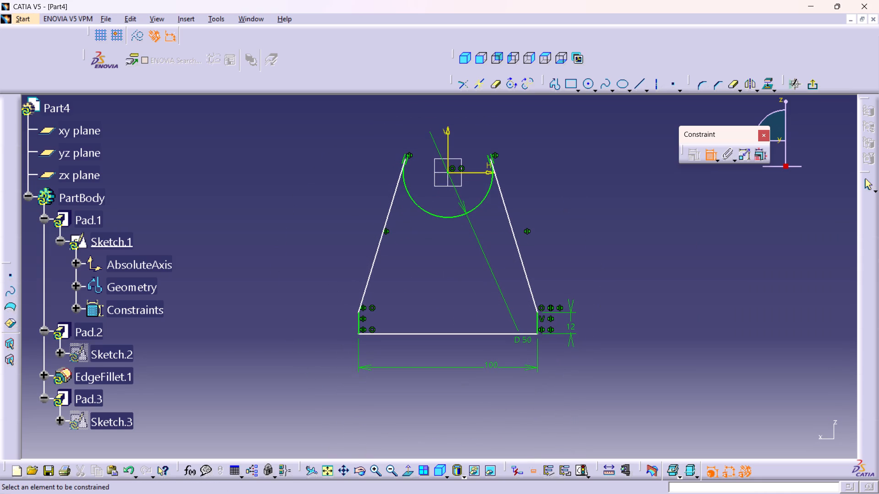
pyautogui.click(471, 332)
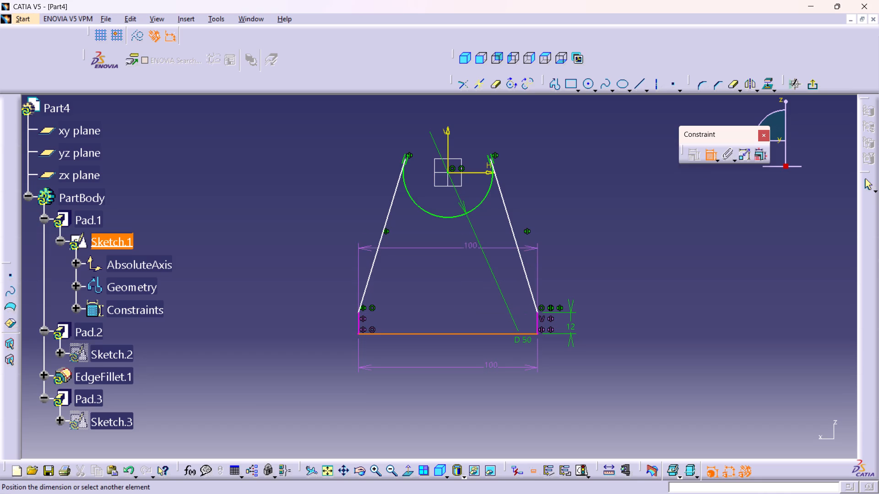
pyautogui.click(463, 171)
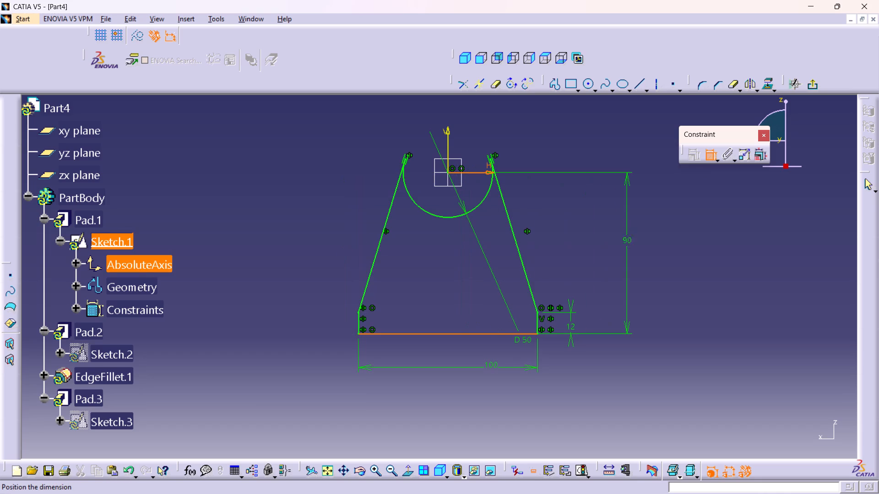
pyautogui.click(627, 253)
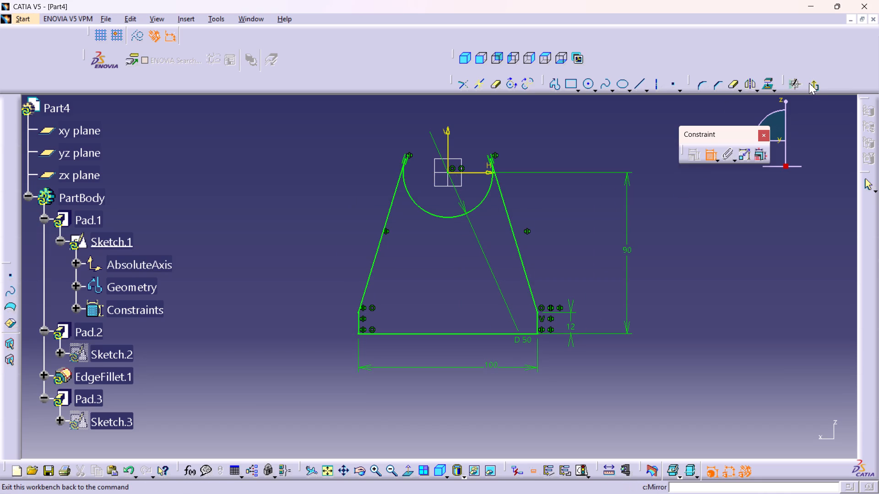
pyautogui.click(810, 83)
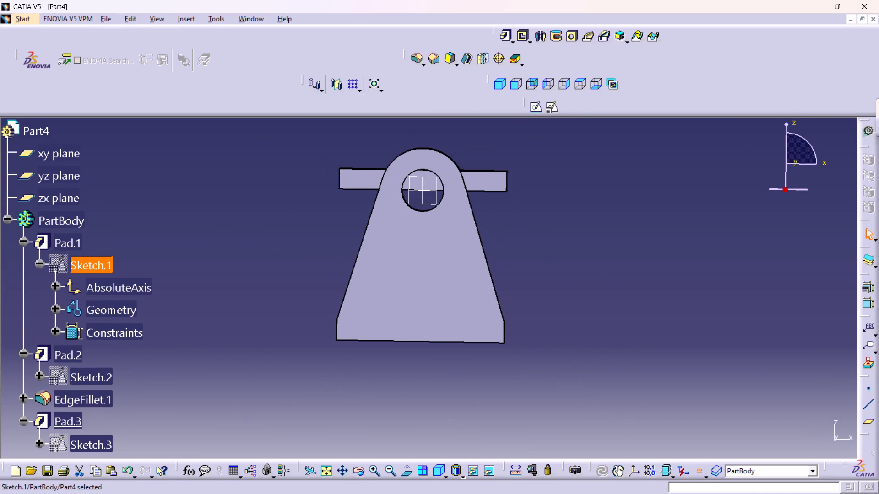
# Open the hollow cylinder's sketch, Sketch.3, to examine how its circles align with the re-centred plate, and exit it.
pyautogui.scroll(-2, 111, 349)
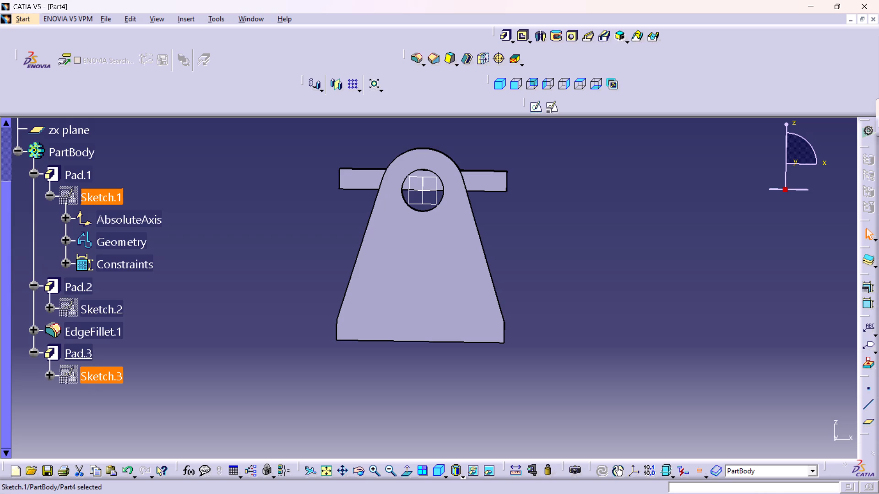
pyautogui.click(101, 378)
pyautogui.click(101, 376)
pyautogui.click(101, 376)
pyautogui.moveTo(101, 377); pyautogui.dragTo(95, 384)
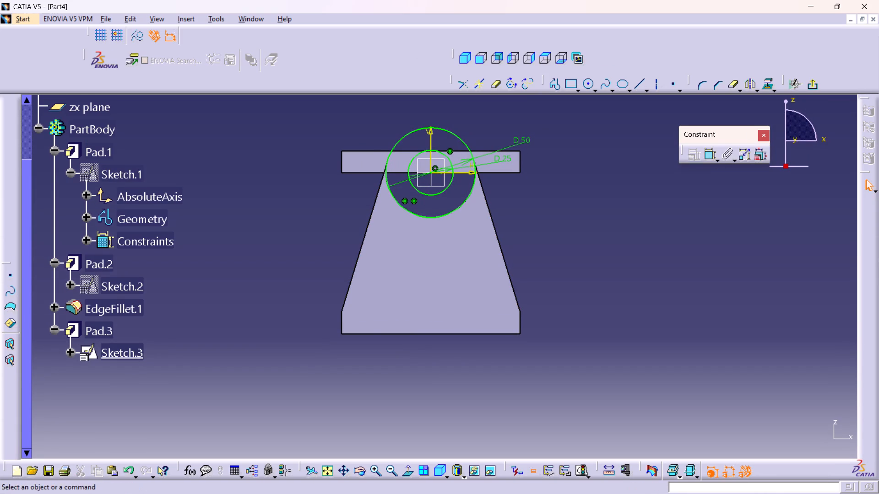
pyautogui.click(814, 80)
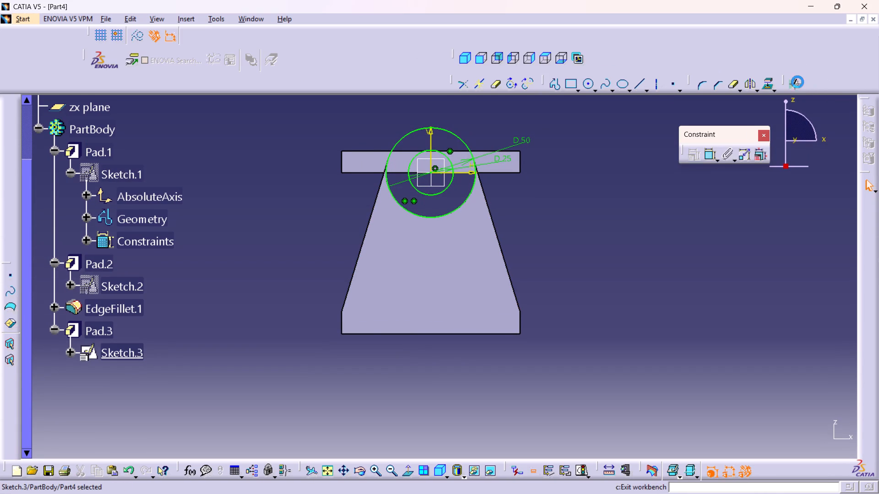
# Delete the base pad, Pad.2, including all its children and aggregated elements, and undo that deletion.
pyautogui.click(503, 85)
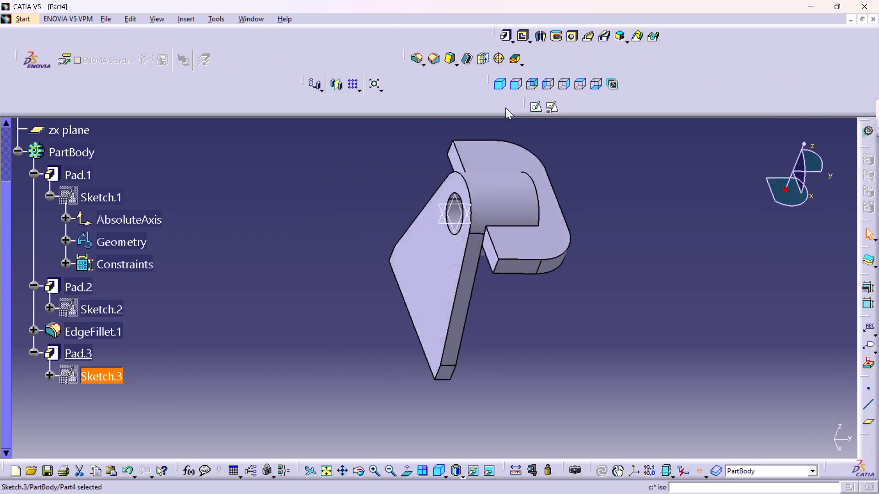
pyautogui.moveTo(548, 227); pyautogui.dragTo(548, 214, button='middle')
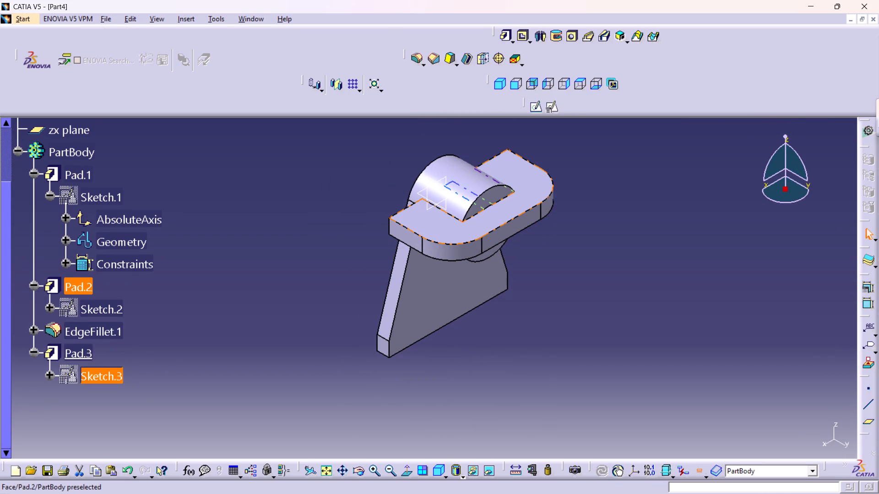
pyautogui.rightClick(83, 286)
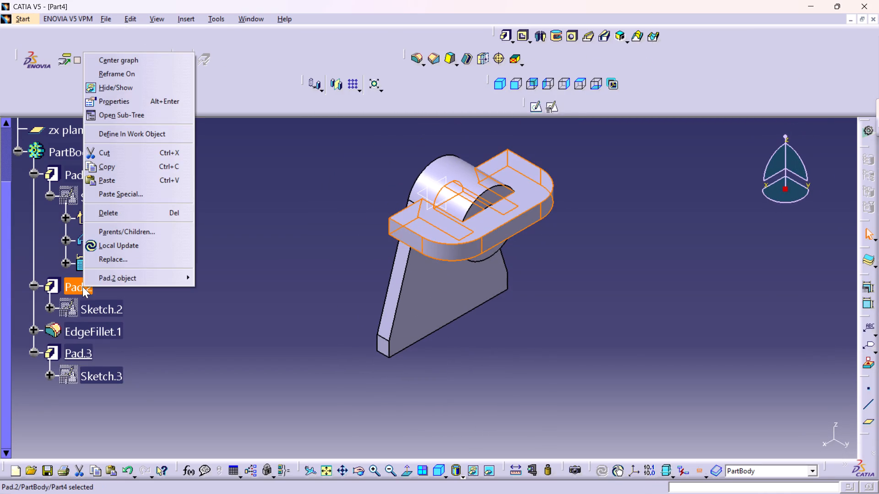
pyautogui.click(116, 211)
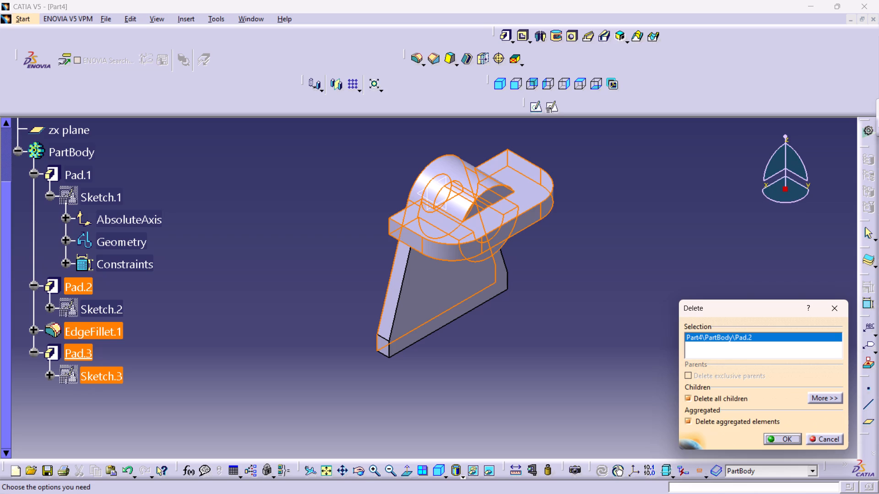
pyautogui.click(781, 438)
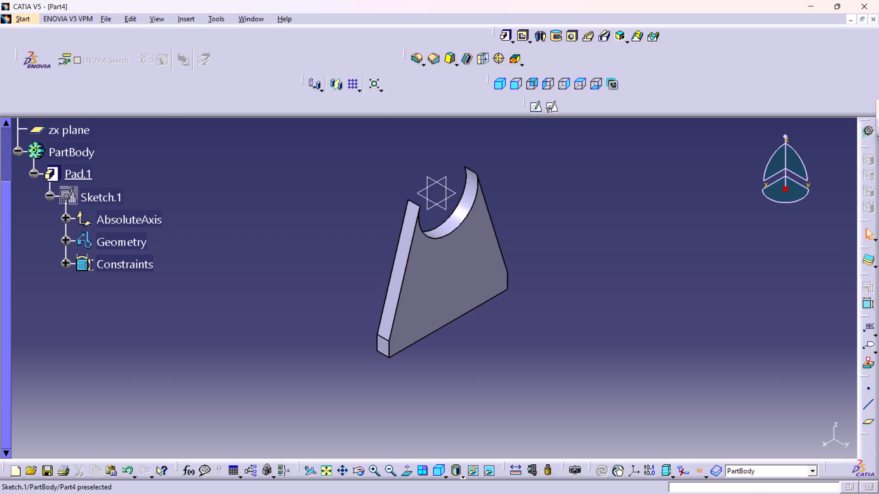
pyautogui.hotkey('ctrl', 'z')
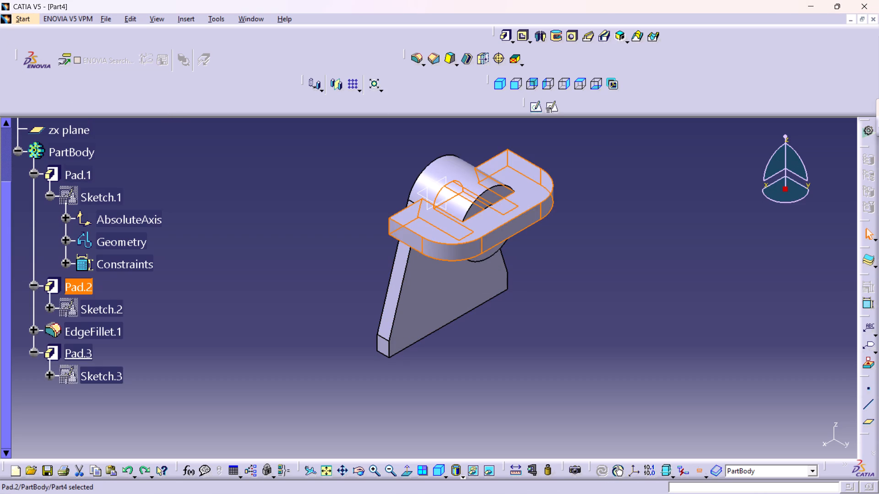
# Open the base rectangle's sketch, Sketch.2, and apply a coincidence constraint between its plate-side long line and the upright plate's bottom edge.
pyautogui.click(99, 304)
pyautogui.moveTo(99, 304); pyautogui.dragTo(99, 310)
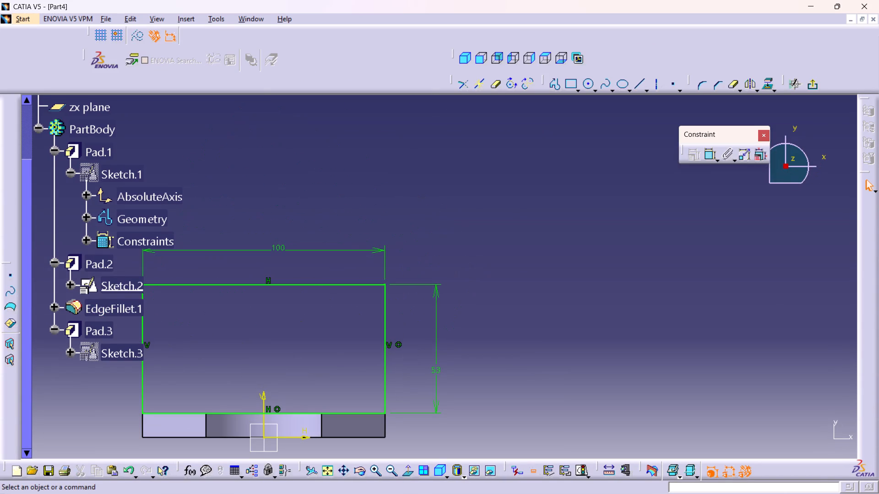
pyautogui.moveTo(234, 372); pyautogui.dragTo(253, 314, button='middle')
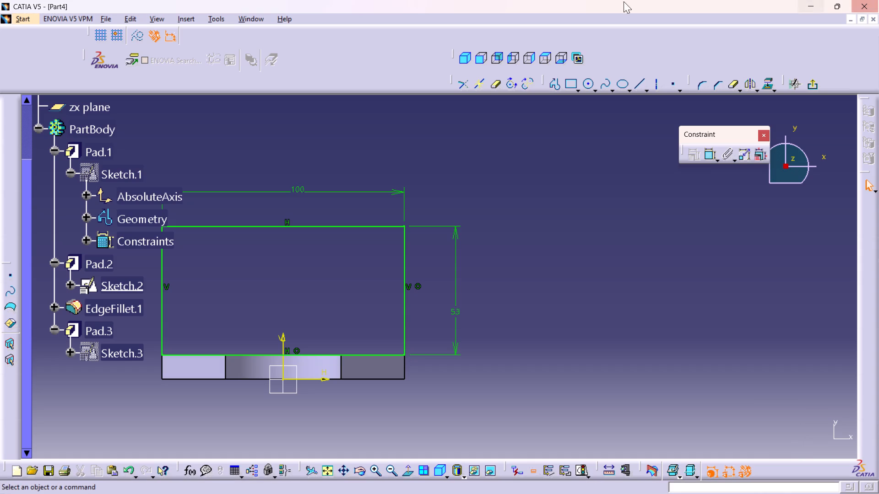
pyautogui.moveTo(318, 285); pyautogui.dragTo(364, 279, button='middle')
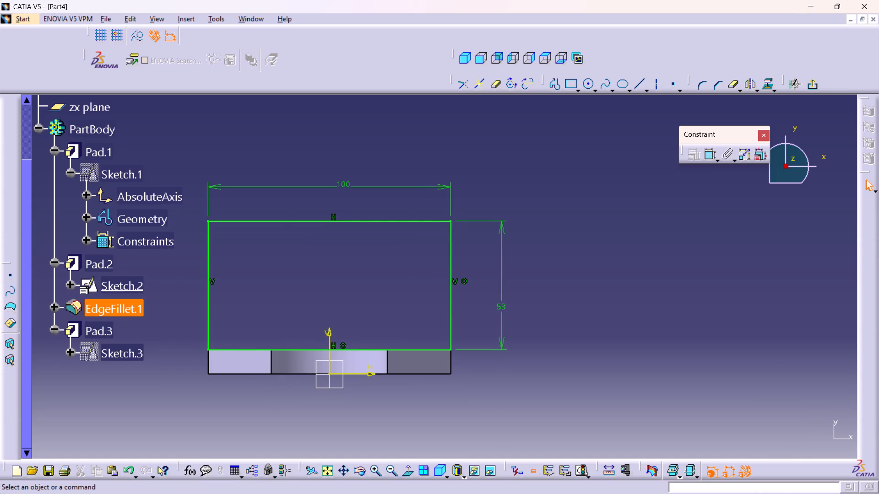
pyautogui.doubleClick(109, 290)
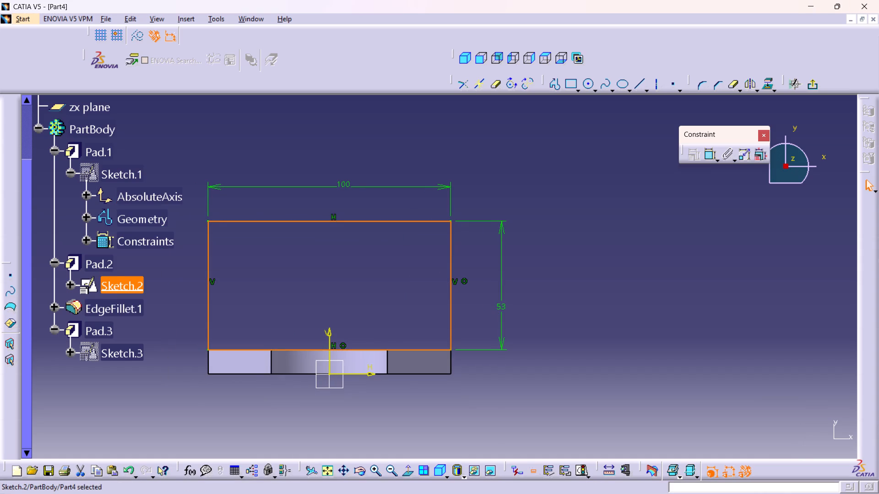
pyautogui.click(465, 112)
pyautogui.click(465, 56)
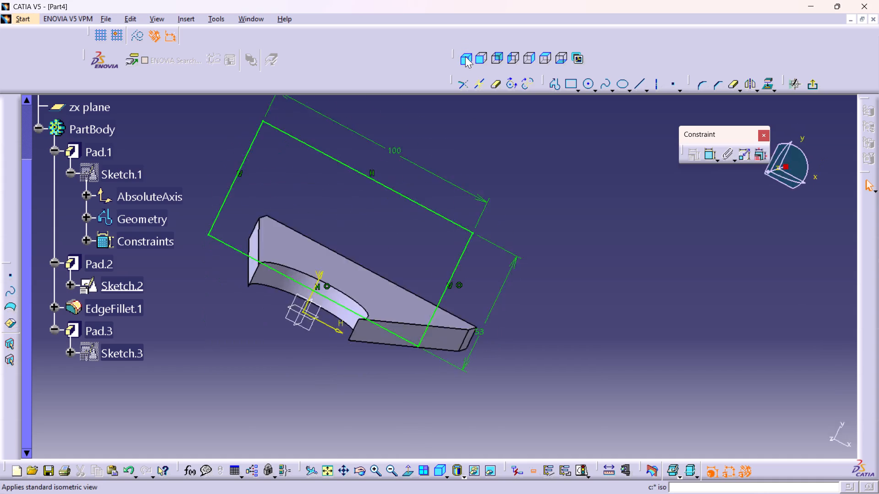
pyautogui.moveTo(456, 221); pyautogui.dragTo(449, 192, button='middle')
pyautogui.moveTo(488, 191); pyautogui.dragTo(467, 171, button='middle')
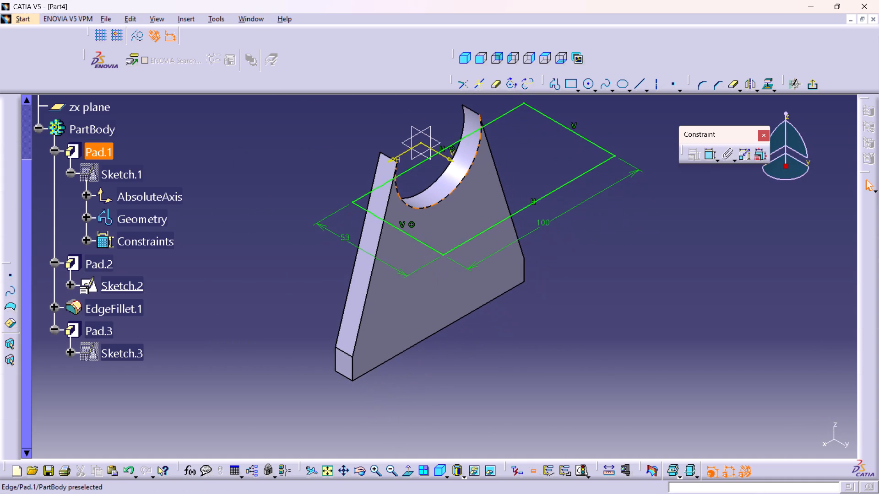
pyautogui.click(422, 162)
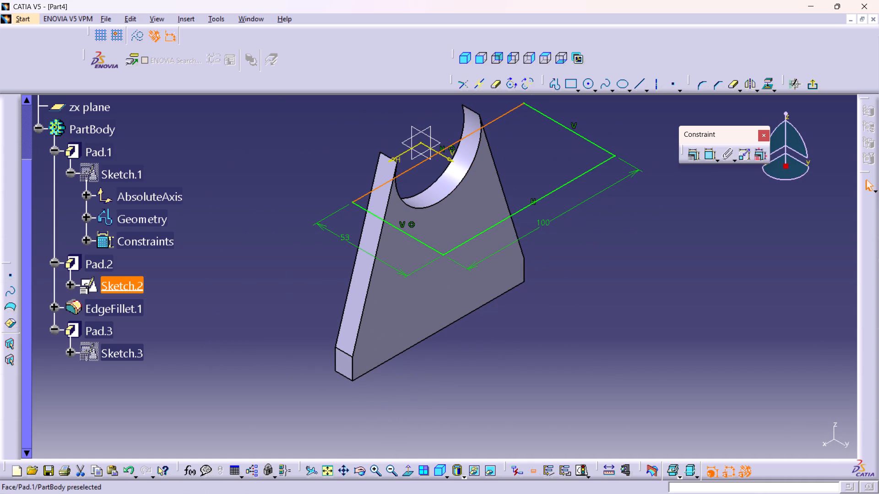
pyautogui.click(442, 330)
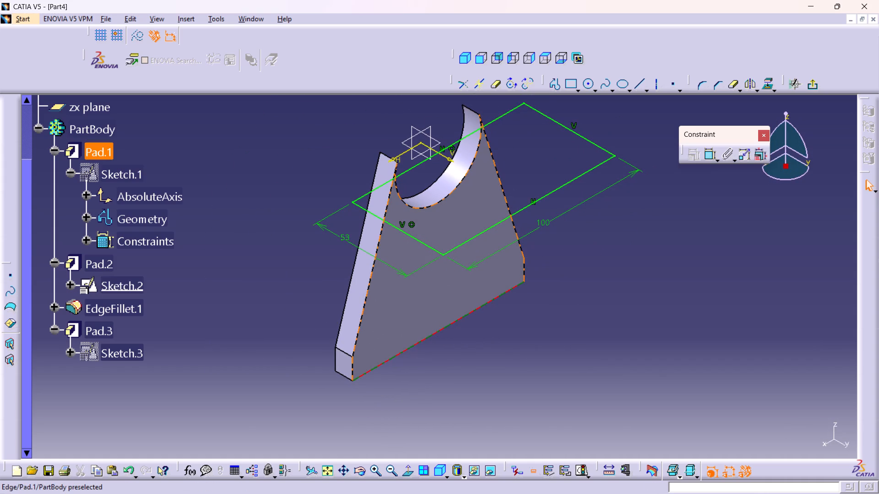
pyautogui.doubleClick(709, 155)
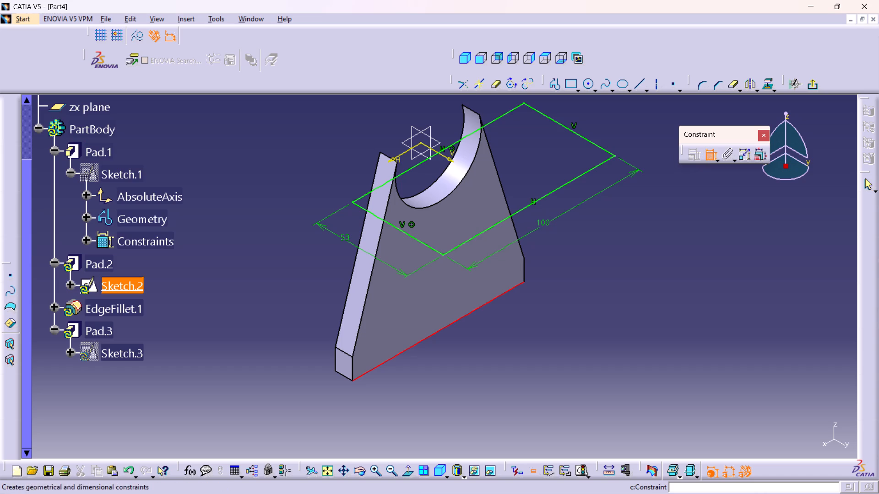
pyautogui.moveTo(416, 163); pyautogui.dragTo(417, 169)
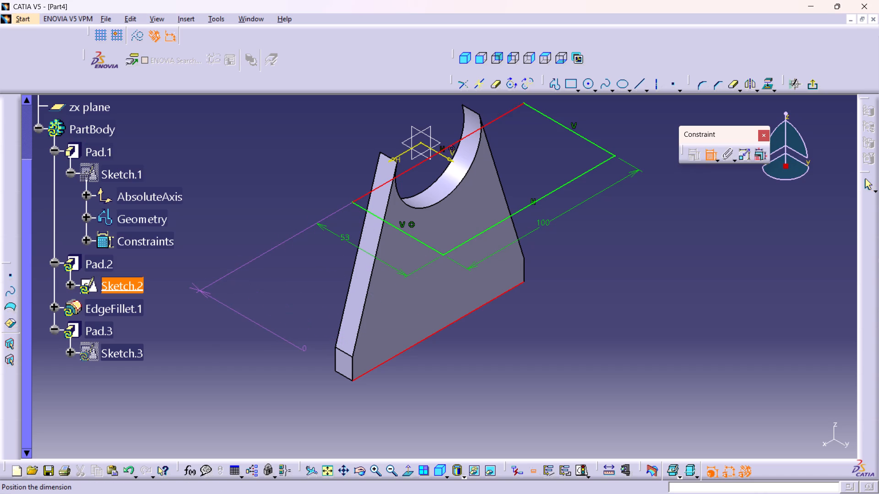
pyautogui.rightClick(287, 337)
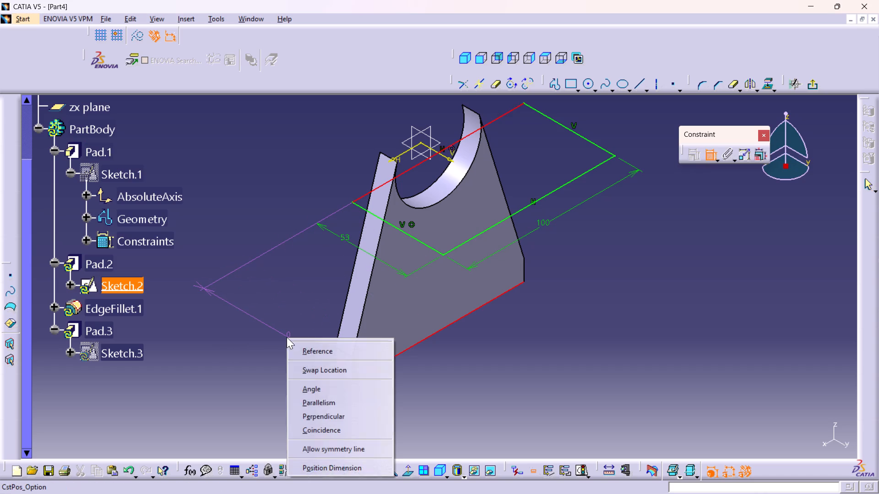
pyautogui.click(308, 429)
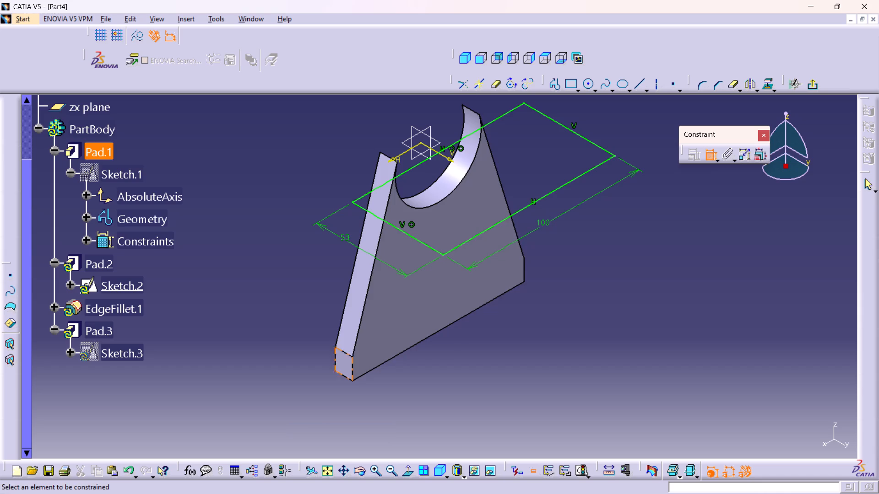
# Apply coincidence again between the base rectangle's plate-side line and the upright plate's bottom edge, and exit the sketch.
pyautogui.click(419, 161)
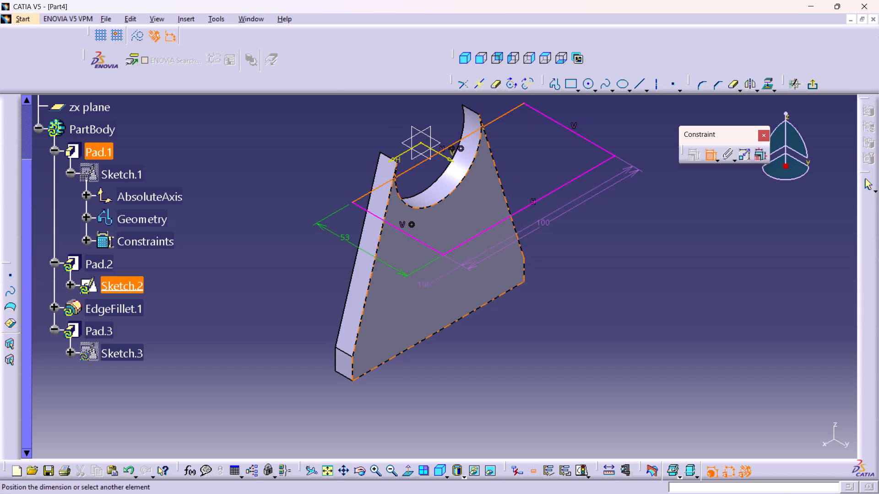
pyautogui.click(407, 352)
pyautogui.rightClick(328, 358)
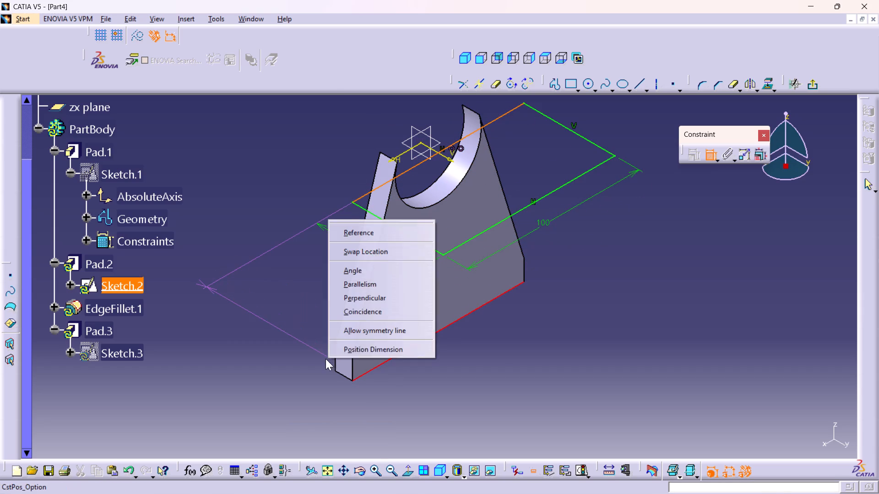
pyautogui.click(356, 307)
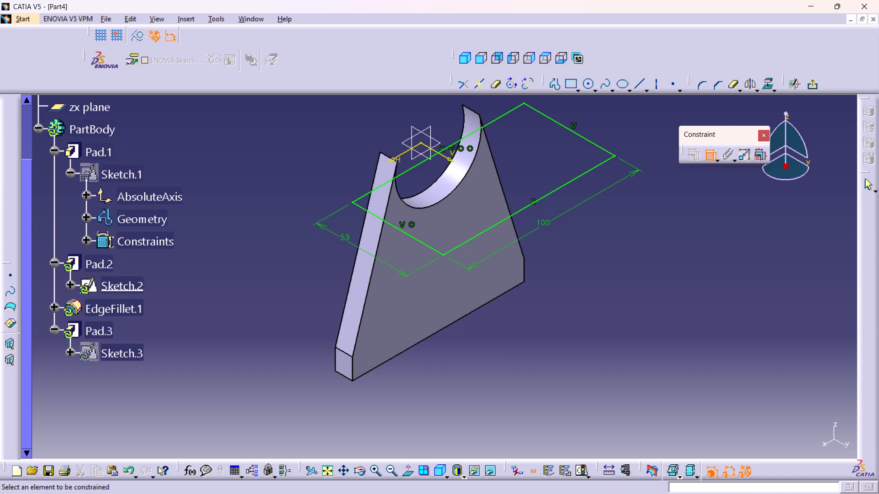
pyautogui.click(813, 84)
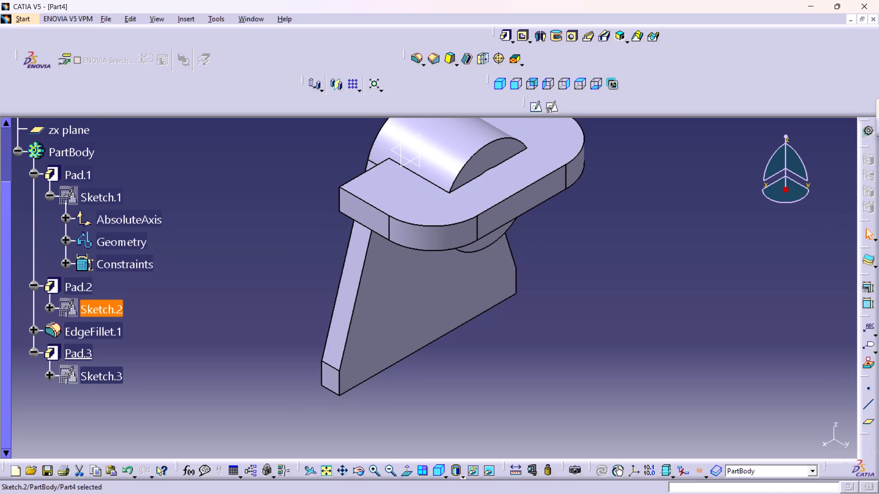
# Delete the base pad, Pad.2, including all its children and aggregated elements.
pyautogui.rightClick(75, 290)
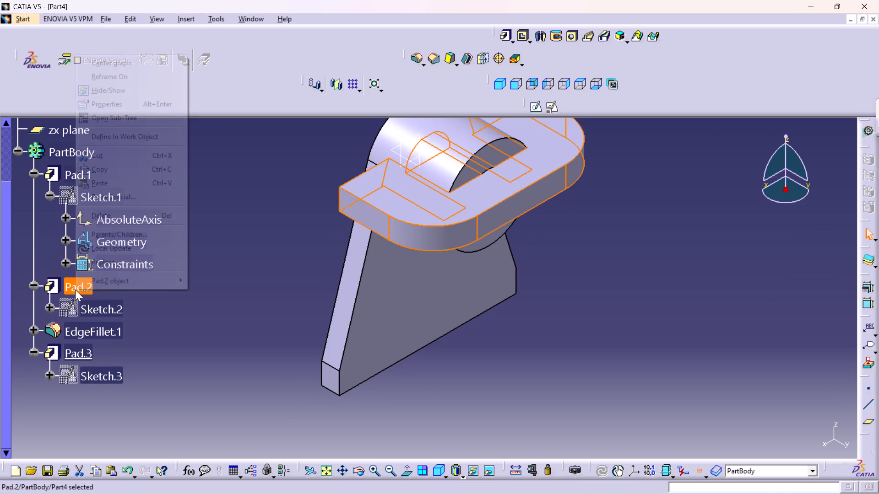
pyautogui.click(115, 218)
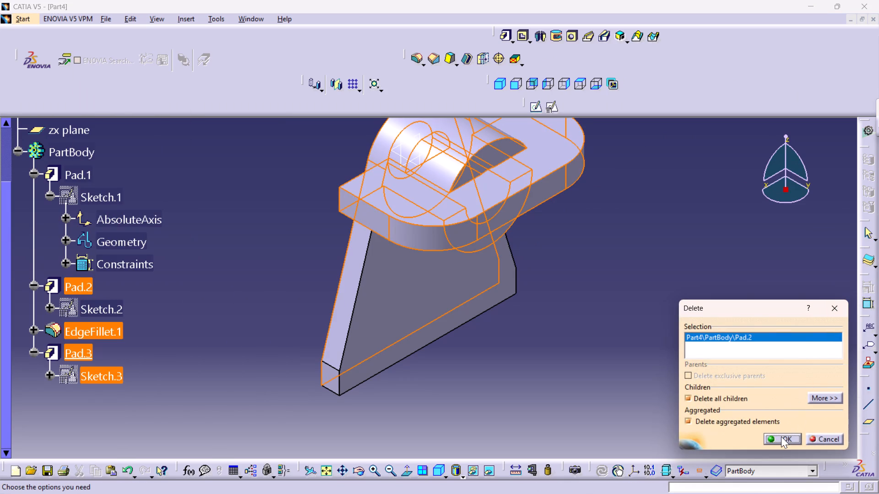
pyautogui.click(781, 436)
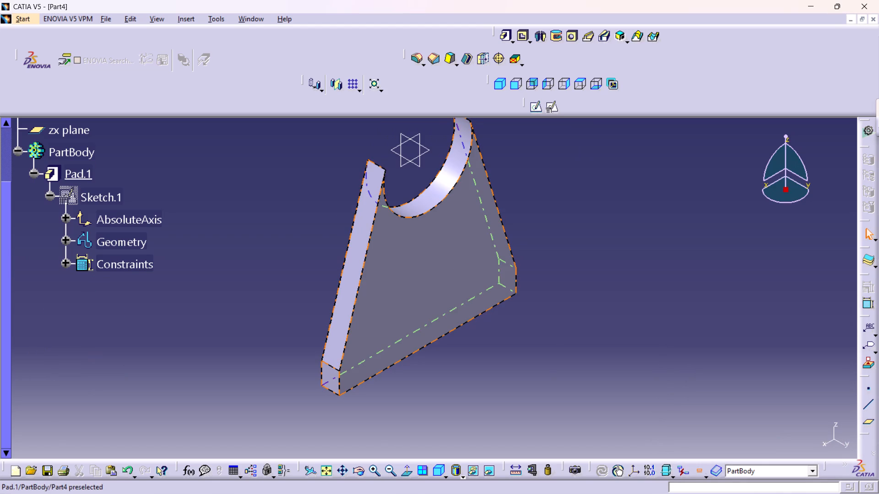
# Examine the remaining upright plate from several sides and check its pad definition, Pad.1.
pyautogui.moveTo(521, 290); pyautogui.dragTo(542, 258, button='middle')
pyautogui.moveTo(585, 252); pyautogui.dragTo(578, 251, button='middle')
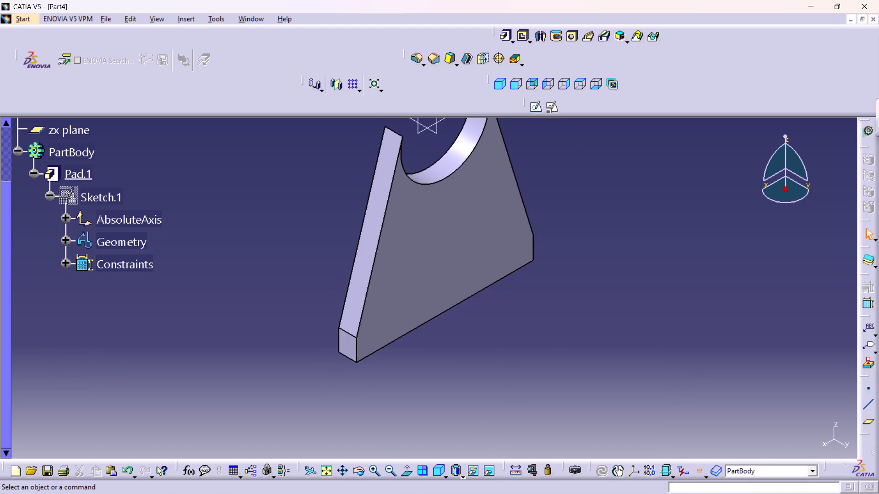
pyautogui.click(499, 84)
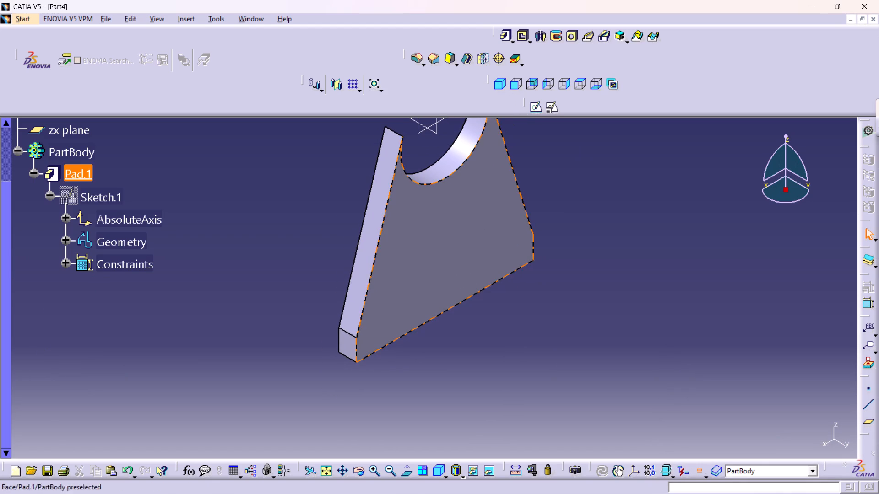
pyautogui.middleClick(525, 231)
pyautogui.moveTo(554, 198); pyautogui.dragTo(559, 219, button='middle')
pyautogui.moveTo(557, 200); pyautogui.dragTo(557, 206, button='right')
pyautogui.moveTo(533, 222); pyautogui.dragTo(559, 193, button='middle')
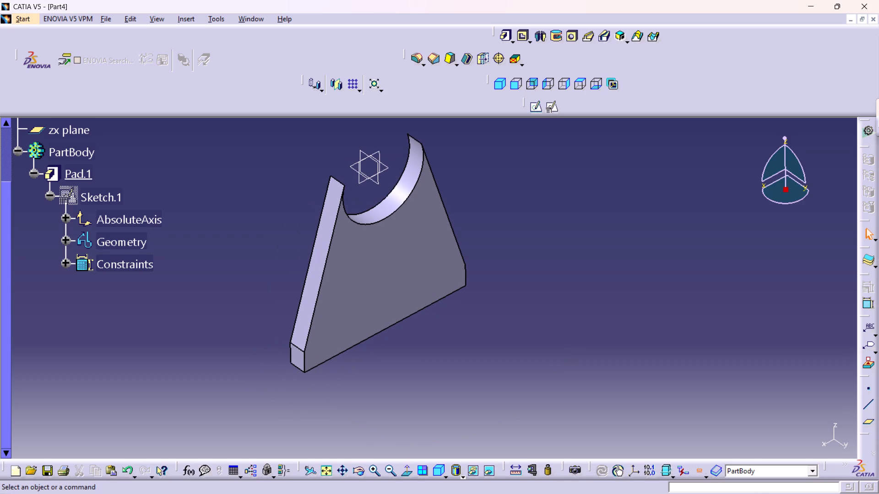
pyautogui.moveTo(546, 331); pyautogui.dragTo(557, 325, button='middle')
pyautogui.scroll(1, 557, 325)
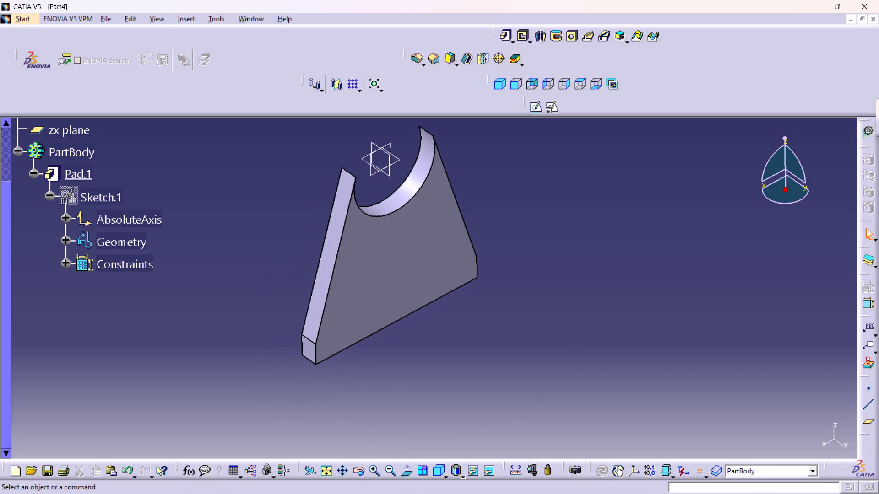
pyautogui.moveTo(311, 257); pyautogui.dragTo(321, 257, button='middle')
pyautogui.moveTo(312, 257); pyautogui.dragTo(321, 257, button='right')
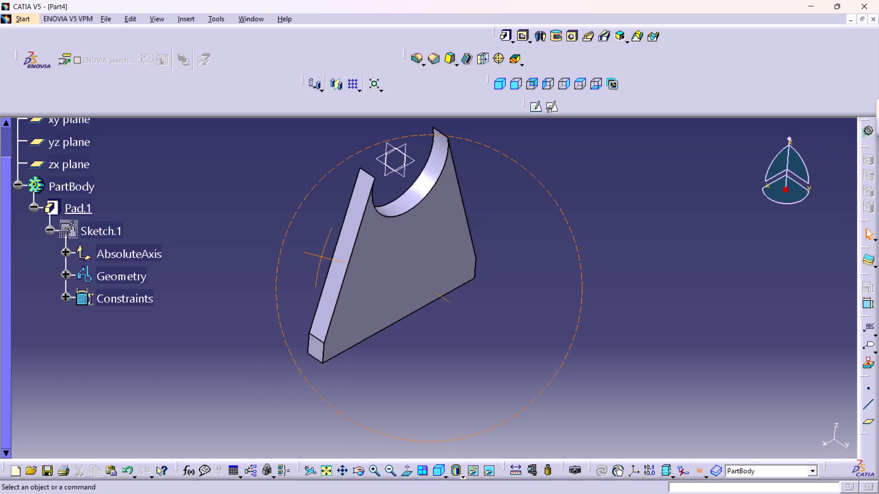
pyautogui.moveTo(321, 257); pyautogui.dragTo(337, 267, button='right')
pyautogui.moveTo(321, 257); pyautogui.dragTo(337, 267, button='middle')
pyautogui.moveTo(314, 313); pyautogui.dragTo(390, 316, button='middle')
pyautogui.moveTo(314, 313); pyautogui.dragTo(390, 316, button='right')
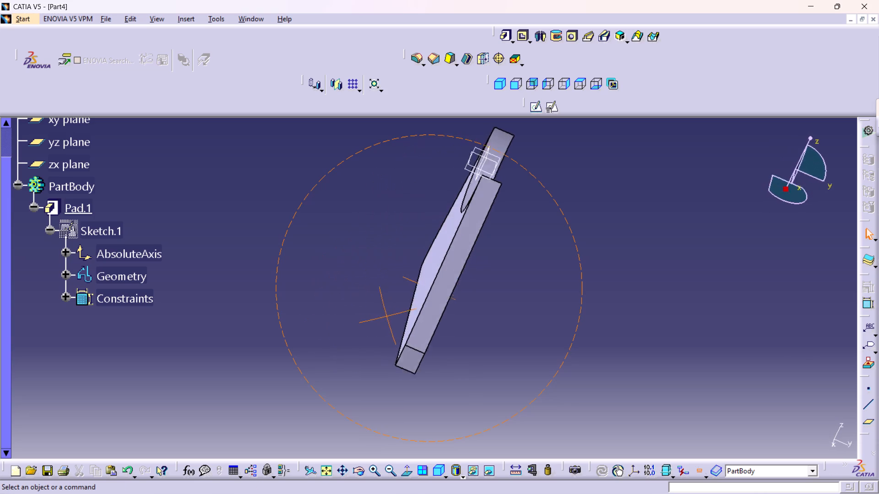
pyautogui.moveTo(390, 316); pyautogui.dragTo(401, 329, button='right')
pyautogui.moveTo(390, 316); pyautogui.dragTo(401, 329, button='middle')
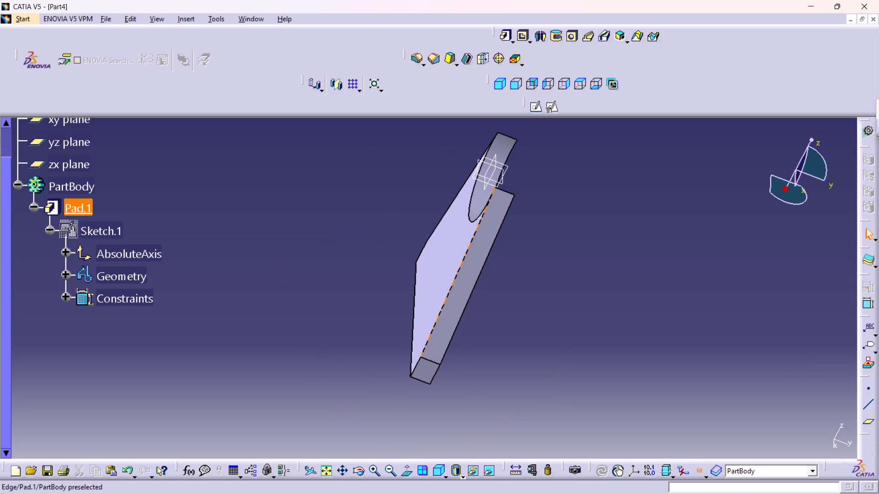
pyautogui.click(462, 224)
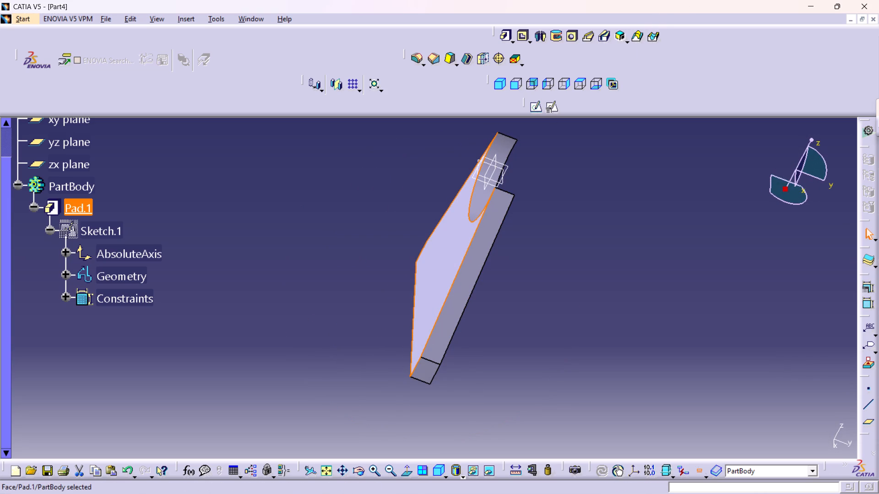
pyautogui.click(76, 209)
pyautogui.doubleClick(76, 209)
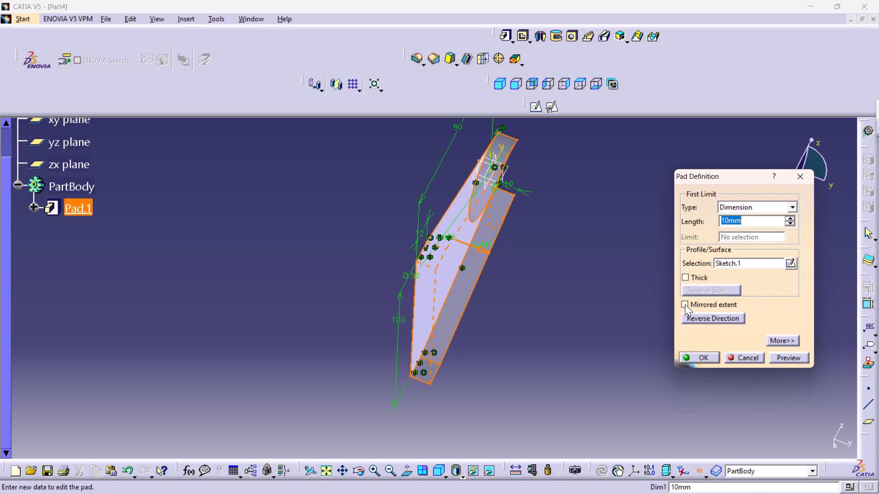
pyautogui.click(797, 173)
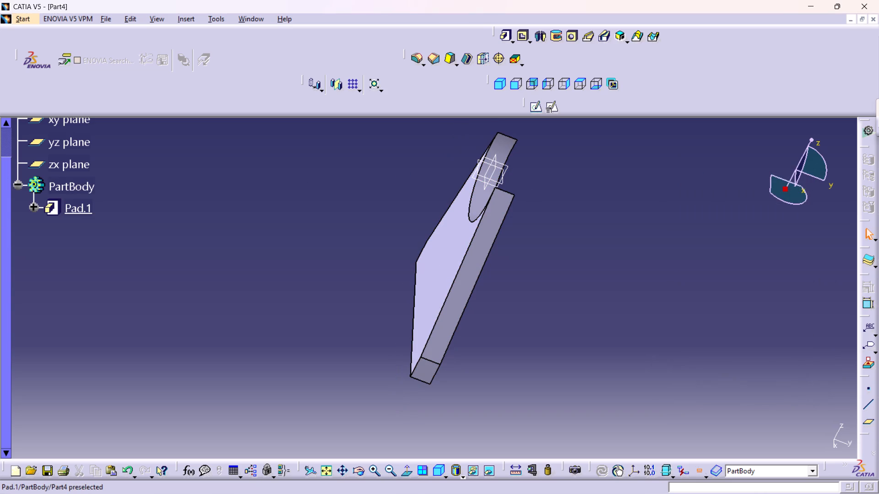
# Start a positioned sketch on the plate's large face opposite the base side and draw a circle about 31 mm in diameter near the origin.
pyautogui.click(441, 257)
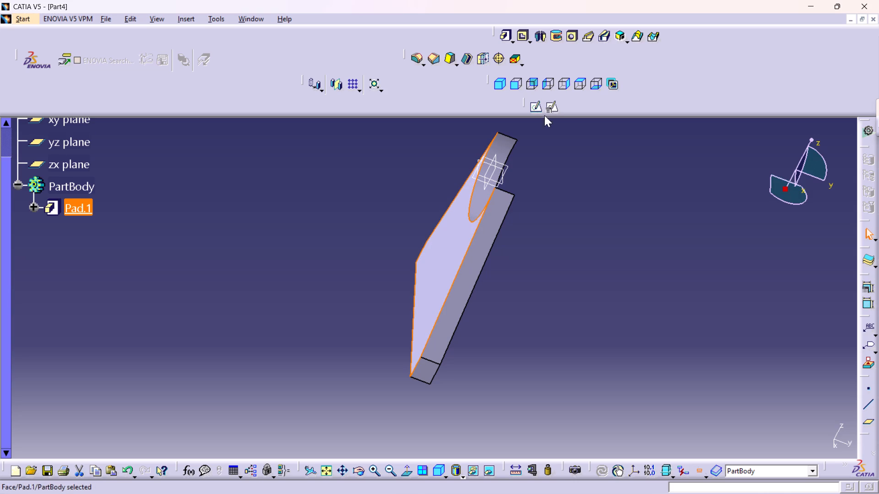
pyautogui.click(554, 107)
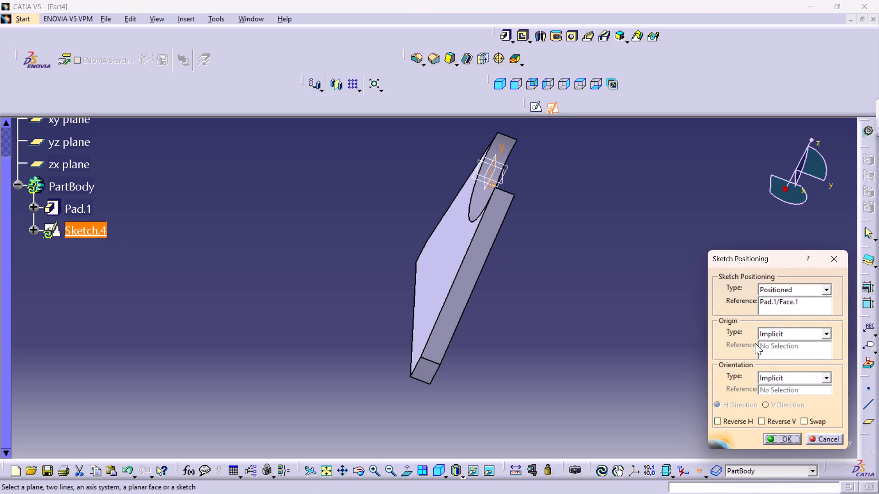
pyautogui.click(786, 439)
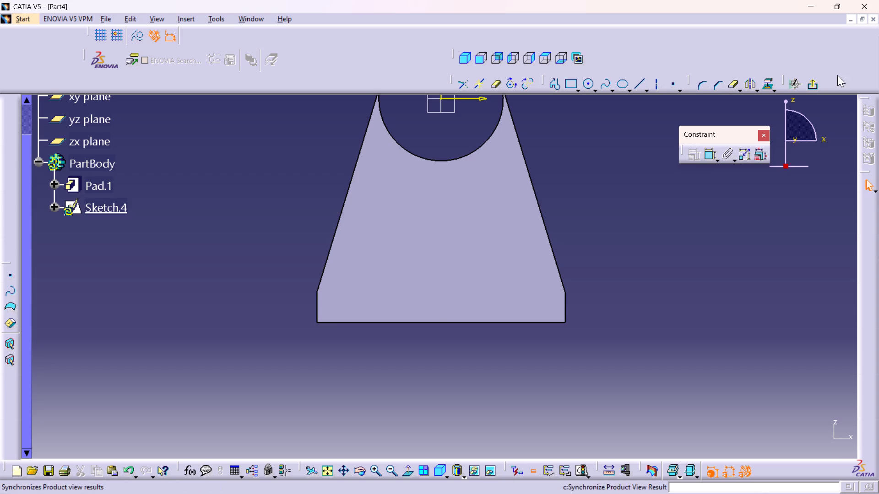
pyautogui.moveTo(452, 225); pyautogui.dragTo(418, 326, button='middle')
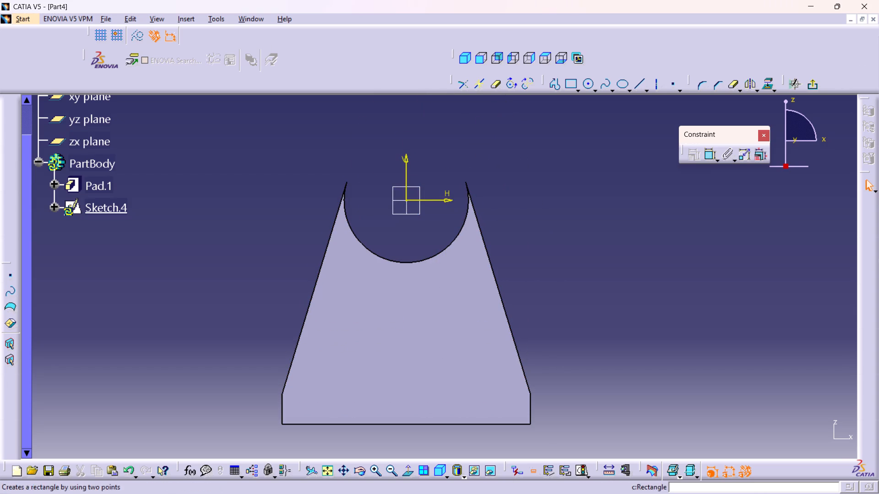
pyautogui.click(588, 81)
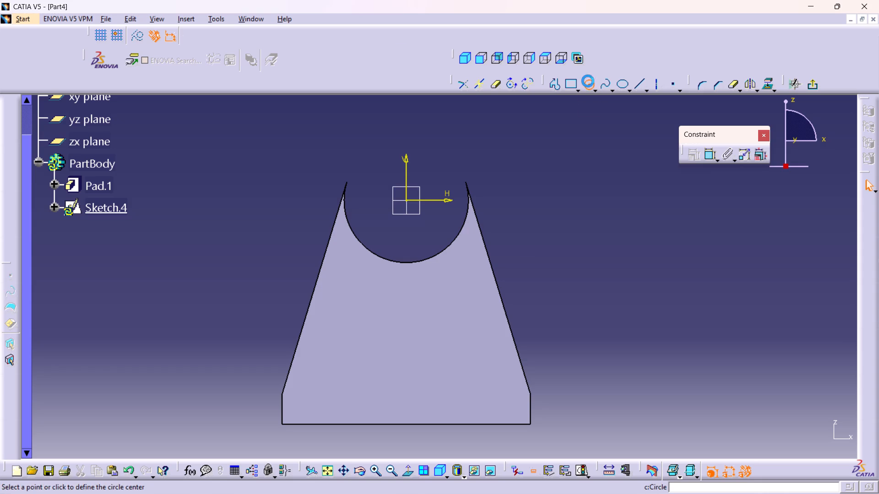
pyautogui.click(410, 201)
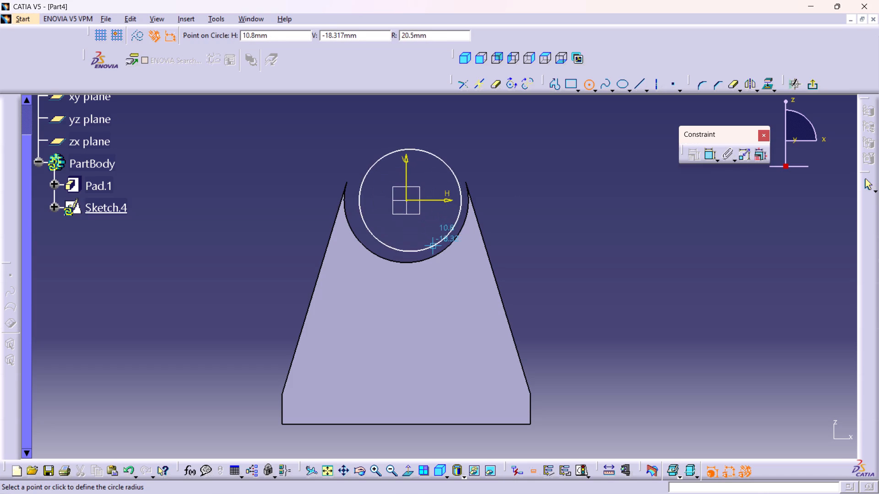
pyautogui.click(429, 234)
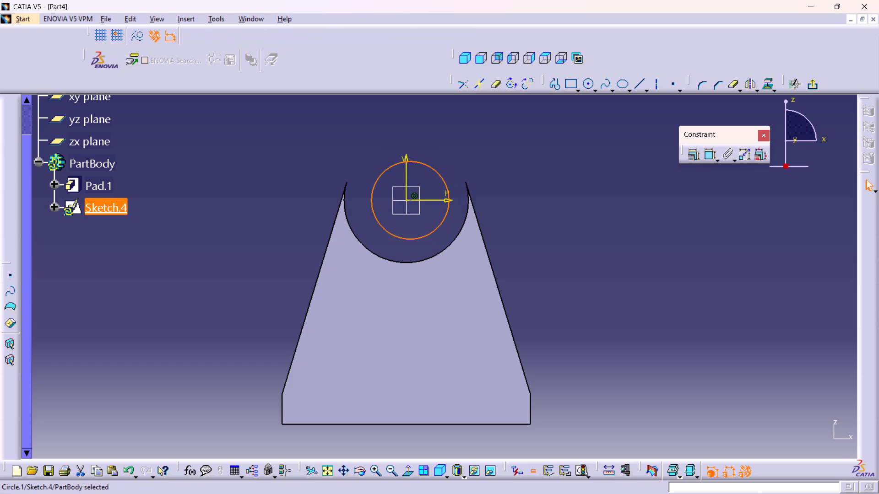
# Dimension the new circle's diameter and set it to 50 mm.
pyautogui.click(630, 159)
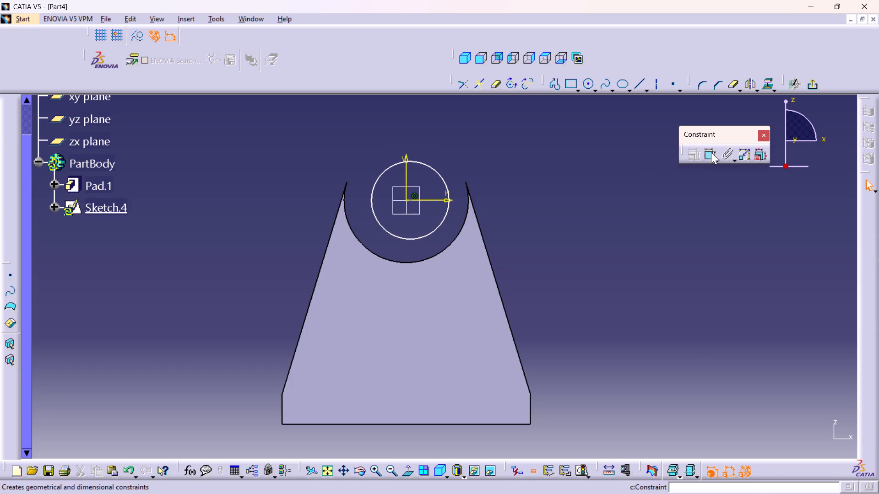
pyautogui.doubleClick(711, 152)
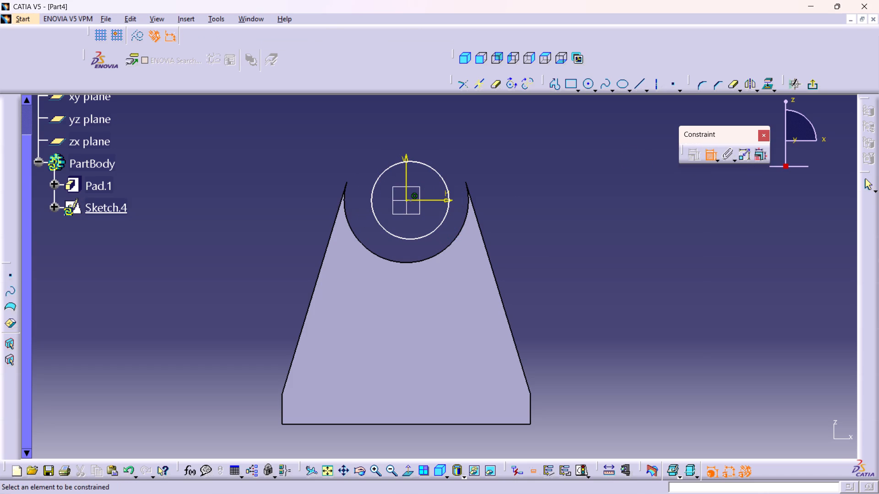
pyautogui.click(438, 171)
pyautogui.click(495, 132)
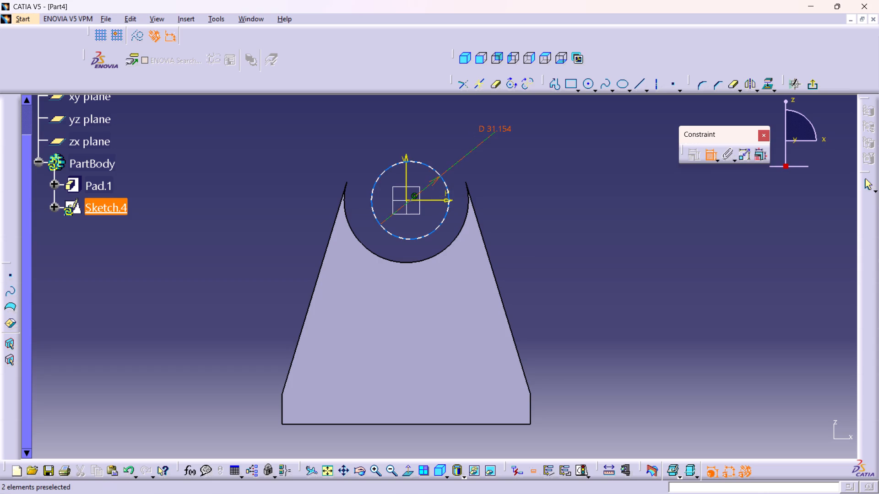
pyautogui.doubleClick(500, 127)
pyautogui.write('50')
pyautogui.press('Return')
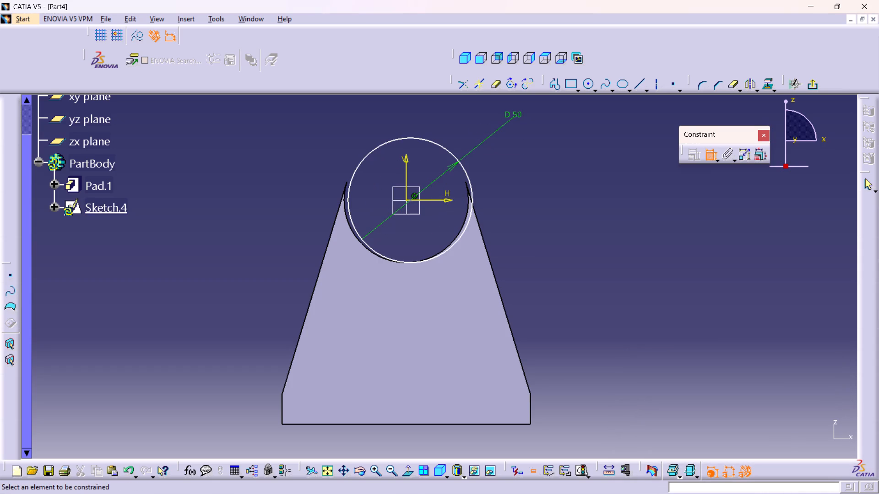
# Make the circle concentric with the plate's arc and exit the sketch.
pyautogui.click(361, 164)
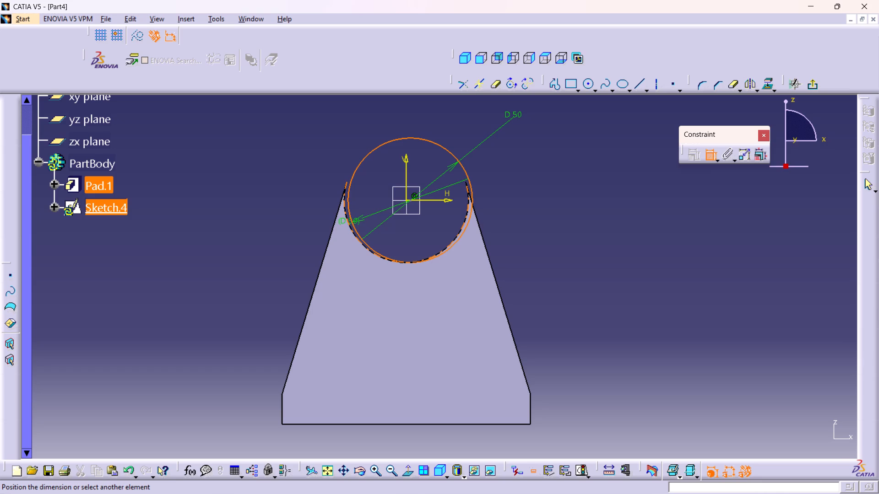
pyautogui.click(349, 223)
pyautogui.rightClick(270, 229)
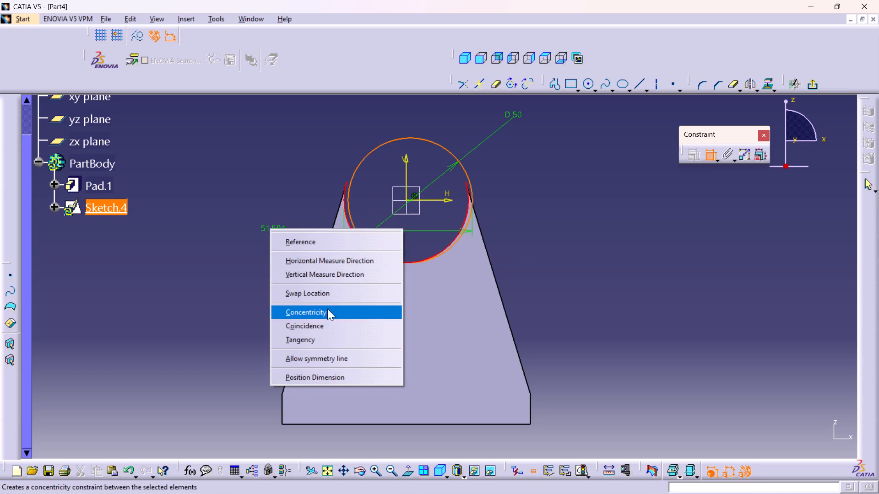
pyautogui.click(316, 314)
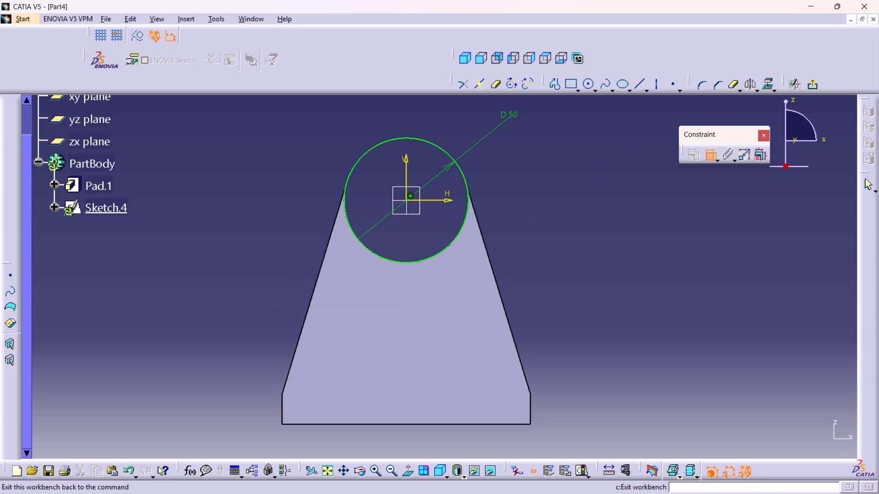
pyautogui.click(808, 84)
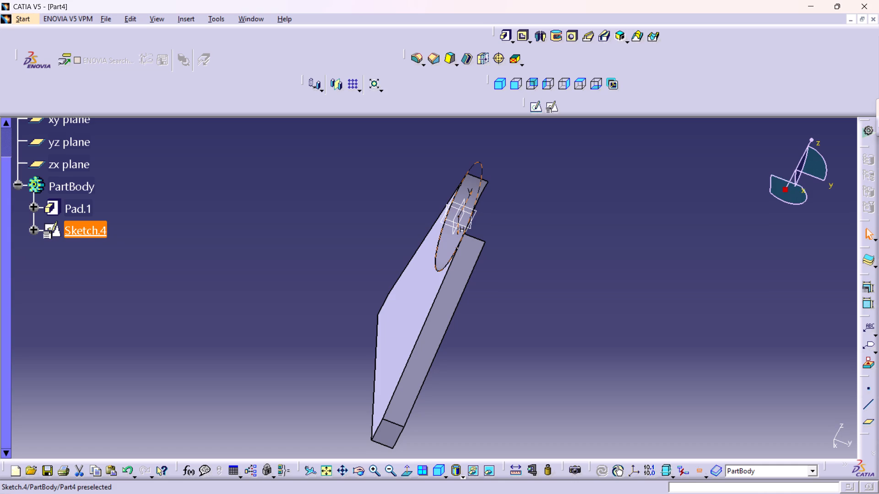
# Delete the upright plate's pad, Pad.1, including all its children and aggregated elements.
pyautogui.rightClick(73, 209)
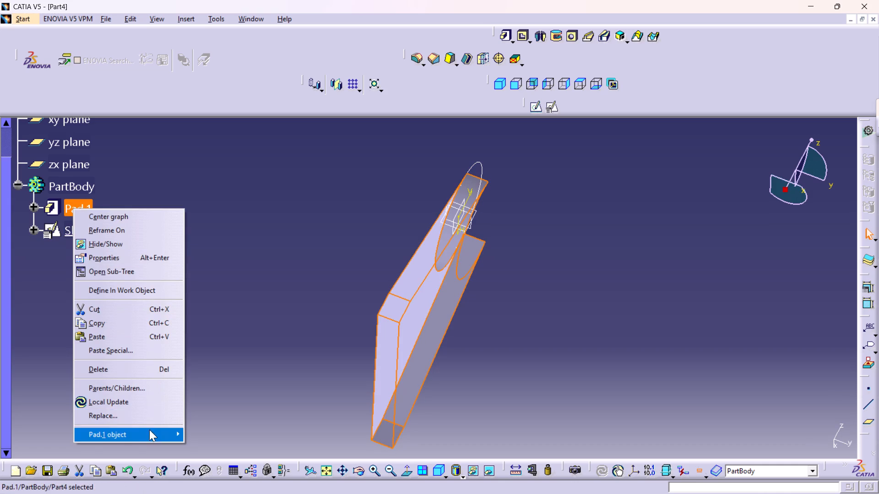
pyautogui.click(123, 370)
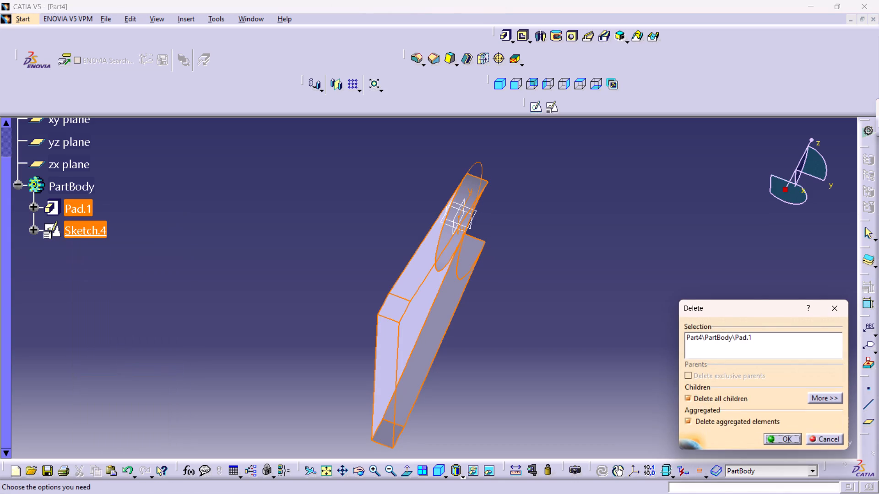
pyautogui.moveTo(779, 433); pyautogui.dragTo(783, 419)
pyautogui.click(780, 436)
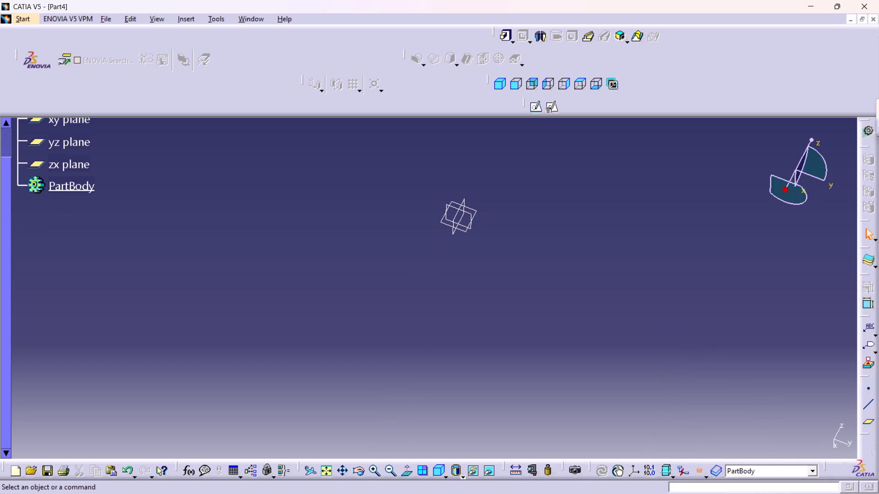
# Undo the operations back to before the base's edge fillet, including the pad deletions, the sketch edits and the hollow cylinder.
pyautogui.hotkey('ctrl', 'z')
pyautogui.hotkey('ctrl', 'z')
pyautogui.hotkey('ctrl', 'z')
pyautogui.hotkey('ctrl', 'z')
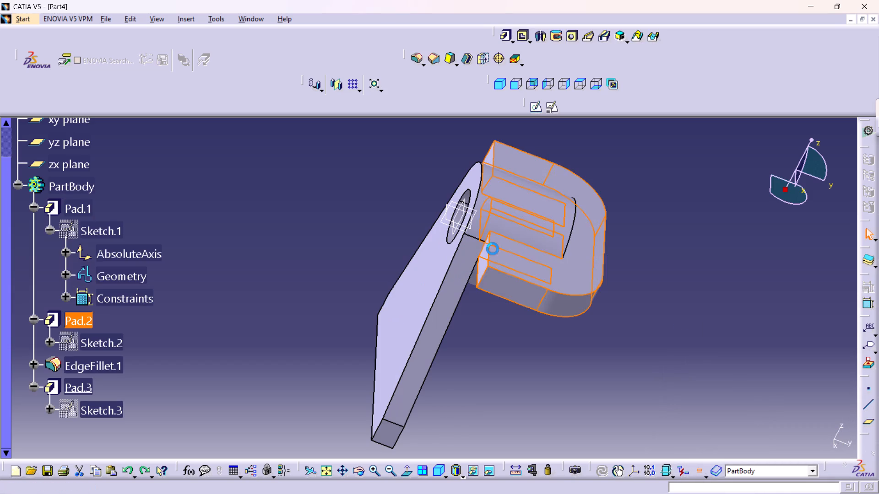
pyautogui.hotkey('ctrl', 'z')
pyautogui.hotkey('ctrl', 'z')
pyautogui.hotkey('ctrl', 'z')
pyautogui.hotkey('ctrl', 'z')
pyautogui.hotkey('ctrl', 'z')
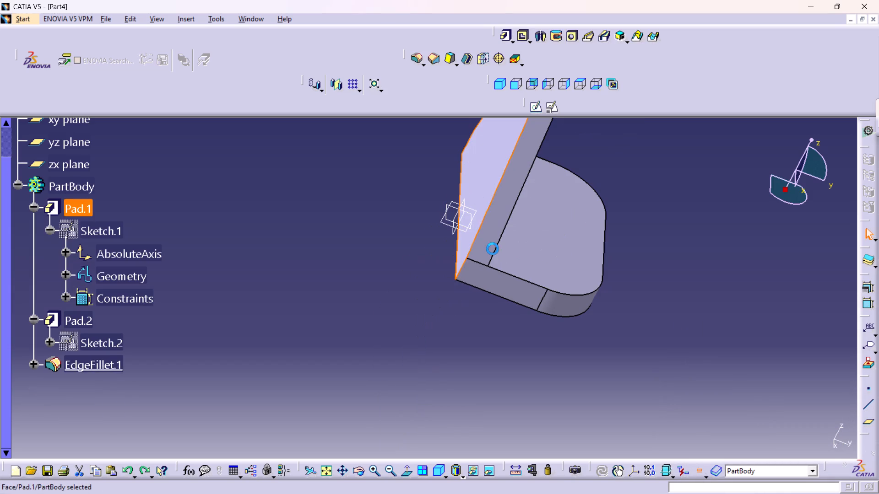
pyautogui.hotkey('ctrl', 'z')
pyautogui.hotkey('ctrl', 'z')
pyautogui.hotkey('ctrl', 'z')
pyautogui.hotkey('ctrl', 'z')
pyautogui.hotkey('ctrl', 'z')
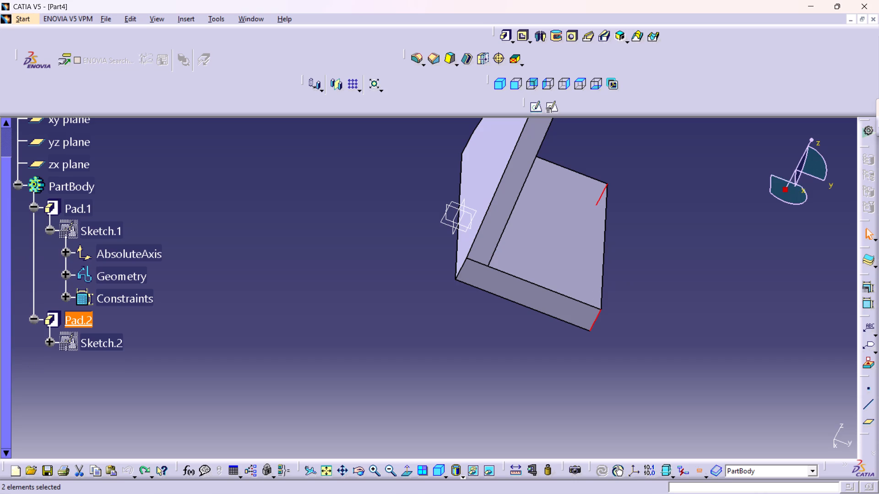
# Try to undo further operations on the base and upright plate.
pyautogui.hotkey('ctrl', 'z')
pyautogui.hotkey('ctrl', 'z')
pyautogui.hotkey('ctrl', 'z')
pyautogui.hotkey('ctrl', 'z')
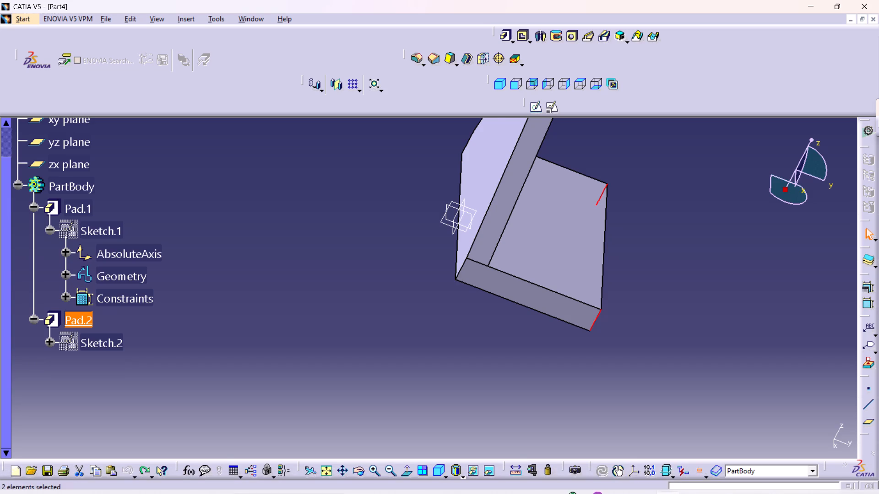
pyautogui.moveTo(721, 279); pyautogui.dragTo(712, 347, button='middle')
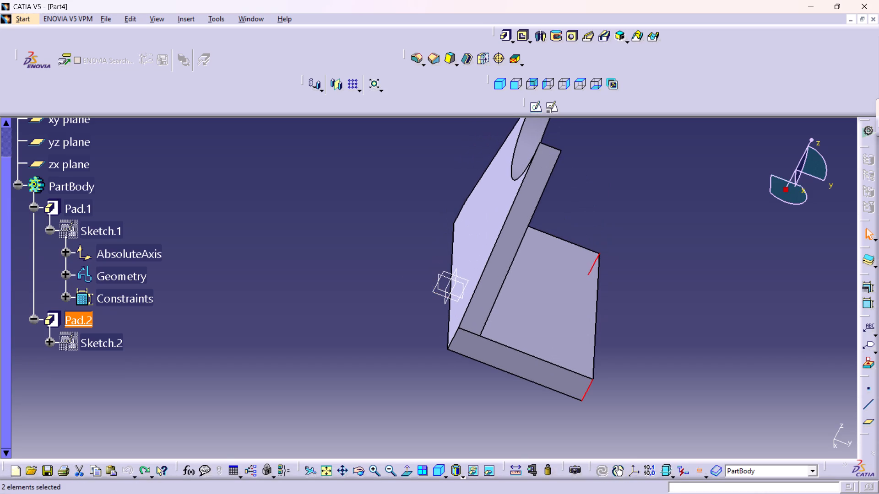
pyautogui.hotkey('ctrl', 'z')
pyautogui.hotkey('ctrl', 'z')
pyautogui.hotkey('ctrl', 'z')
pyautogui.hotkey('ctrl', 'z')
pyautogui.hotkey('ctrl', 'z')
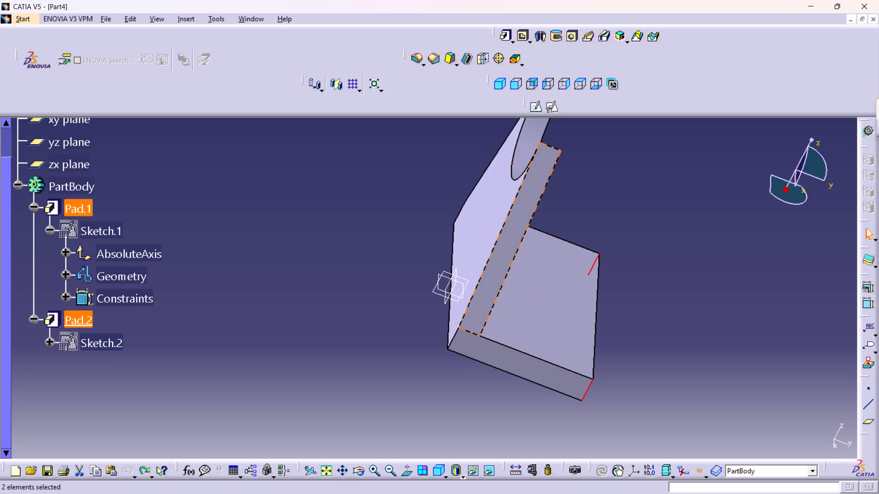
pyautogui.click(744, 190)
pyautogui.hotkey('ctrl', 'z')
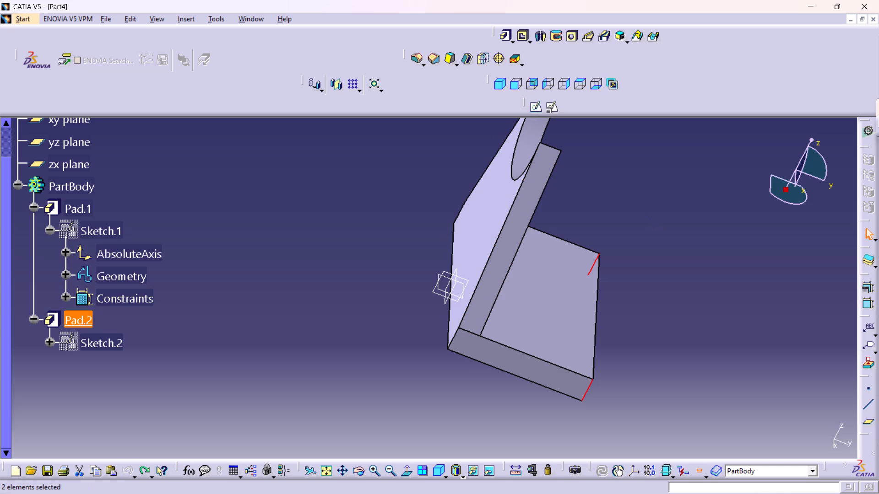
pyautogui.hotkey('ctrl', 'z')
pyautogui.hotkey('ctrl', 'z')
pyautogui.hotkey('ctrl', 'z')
# Delete the base's pad, Pad.2, including its aggregated elements.
pyautogui.rightClick(81, 322)
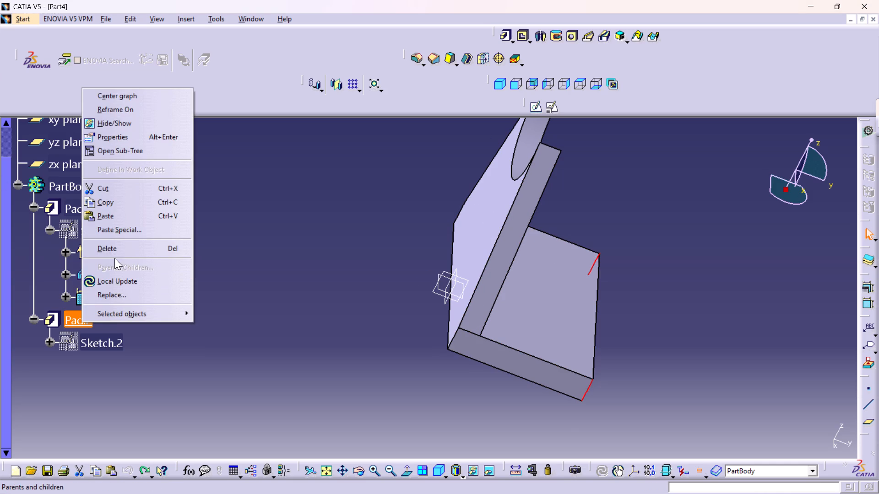
pyautogui.click(114, 246)
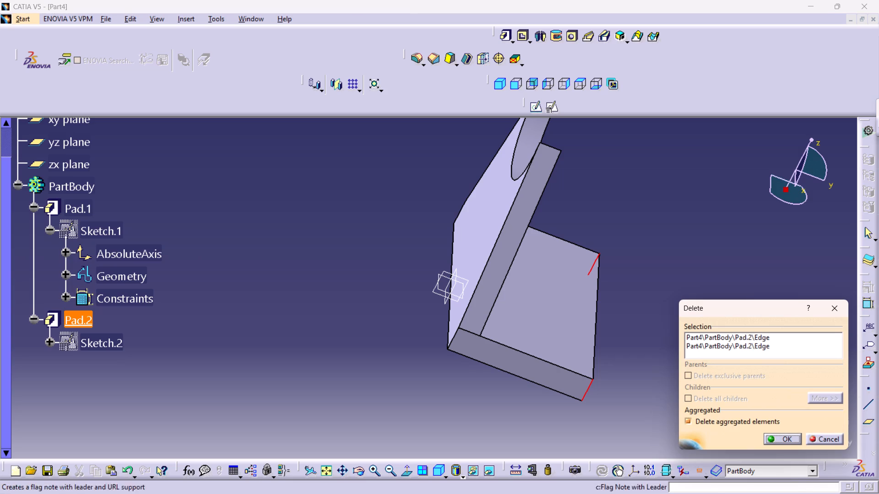
pyautogui.click(782, 436)
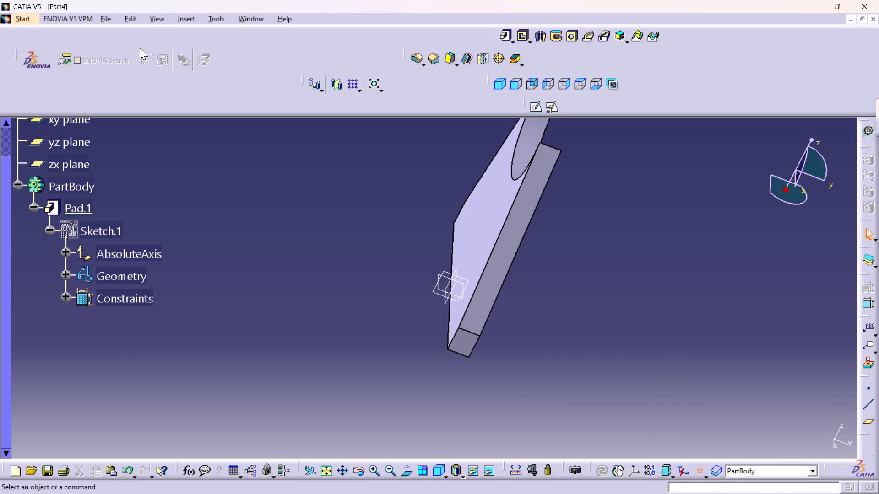
# Delete the upright plate's pad, Pad.1, including its aggregated elements.
pyautogui.rightClick(66, 210)
pyautogui.click(106, 368)
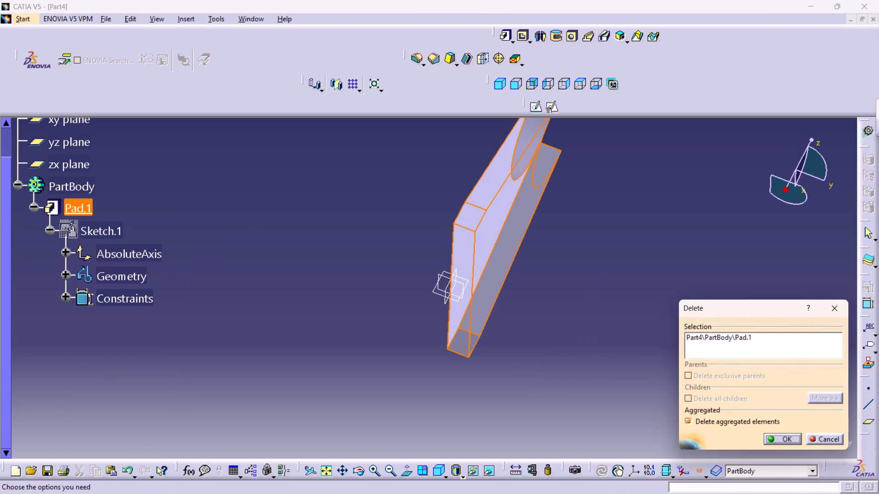
pyautogui.click(783, 437)
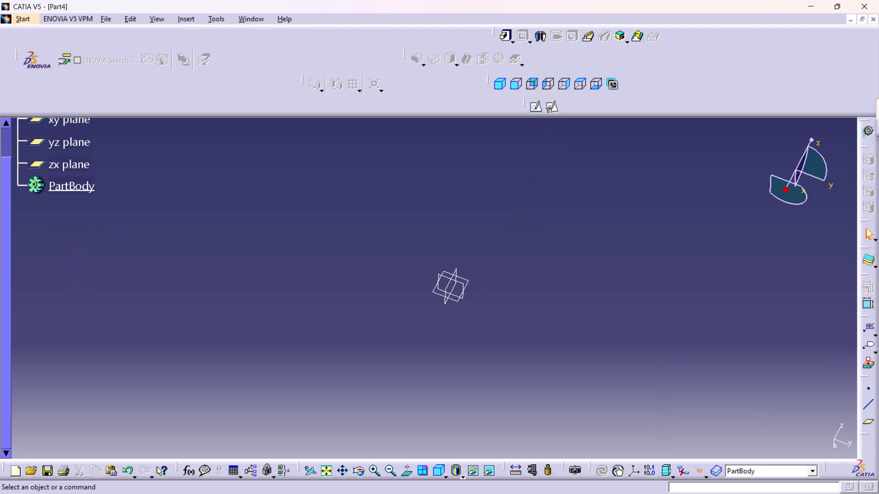
# Create a positioned sketch on the zx plane with implicit origin and orientation, in the emptied part.
pyautogui.click(559, 345)
pyautogui.click(501, 75)
pyautogui.click(502, 79)
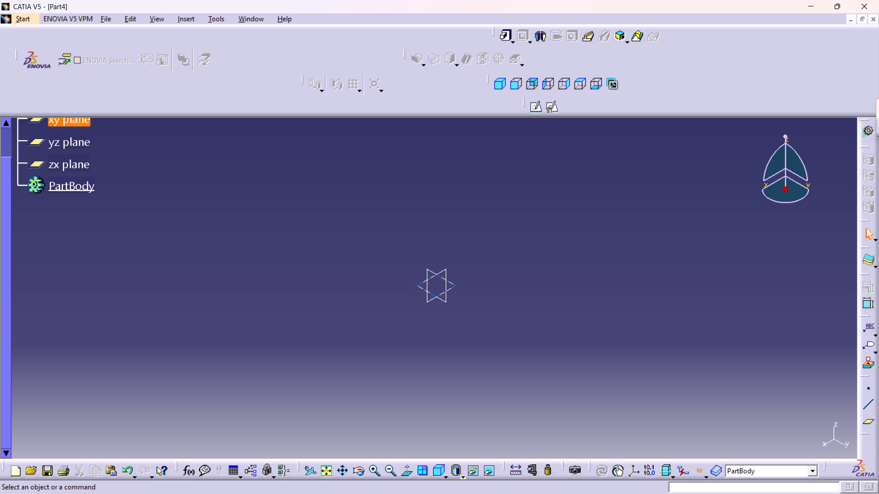
pyautogui.click(434, 302)
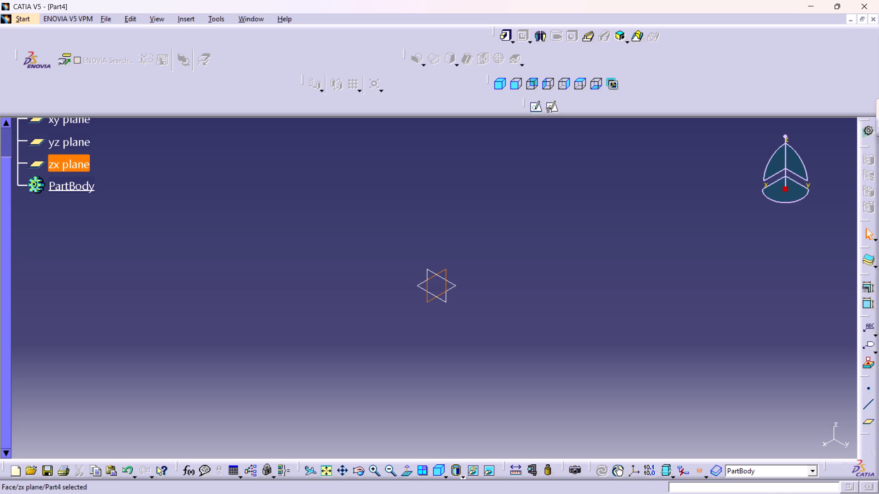
pyautogui.click(551, 104)
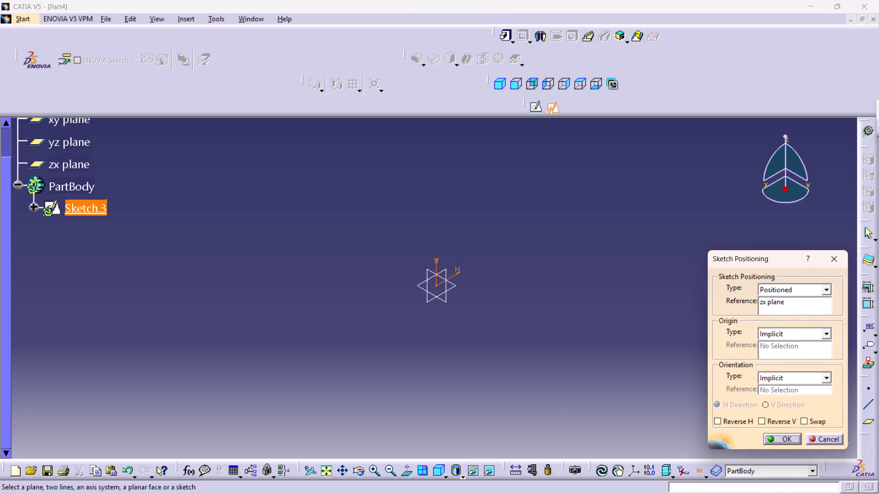
pyautogui.click(782, 439)
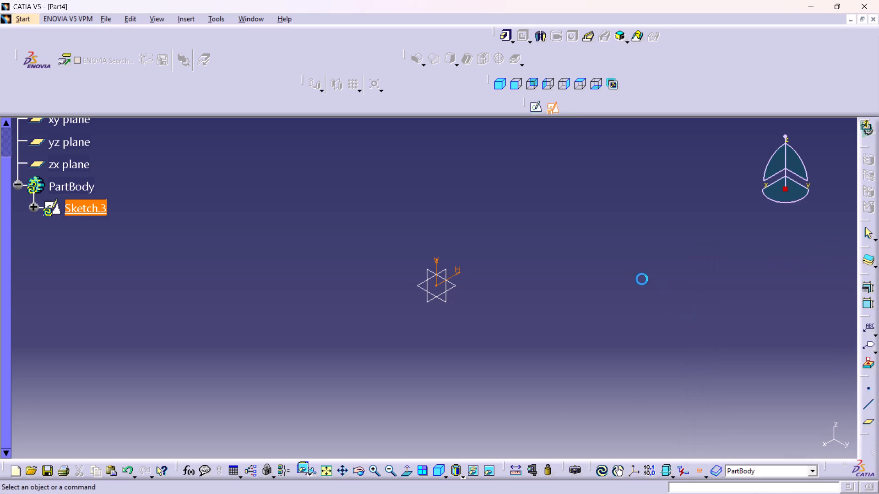
# Draw two concentric circles centred on the sketch origin, about 53 mm and 33 mm in diameter, and exit the sketch.
pyautogui.moveTo(531, 192); pyautogui.dragTo(522, 218, button='middle')
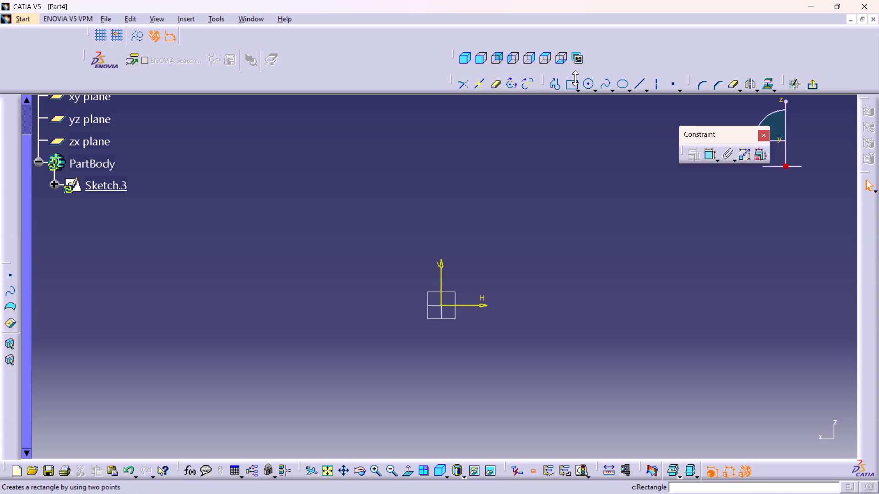
pyautogui.doubleClick(587, 86)
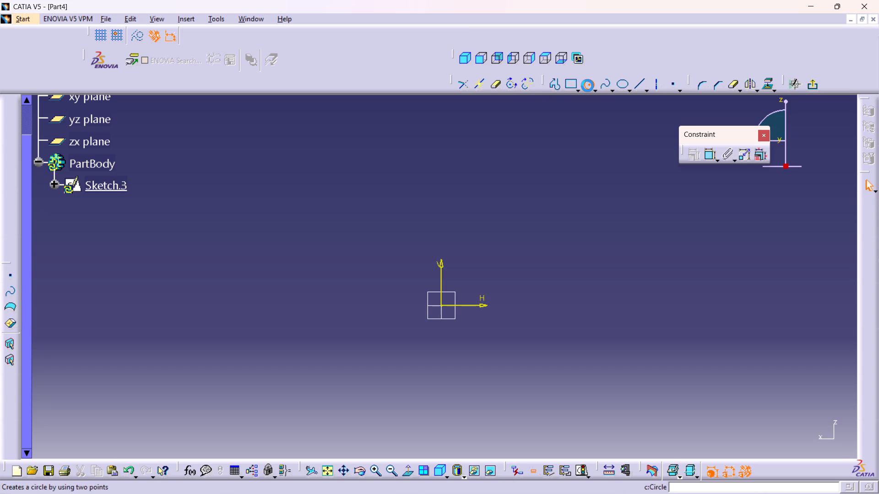
pyautogui.click(439, 304)
pyautogui.click(493, 352)
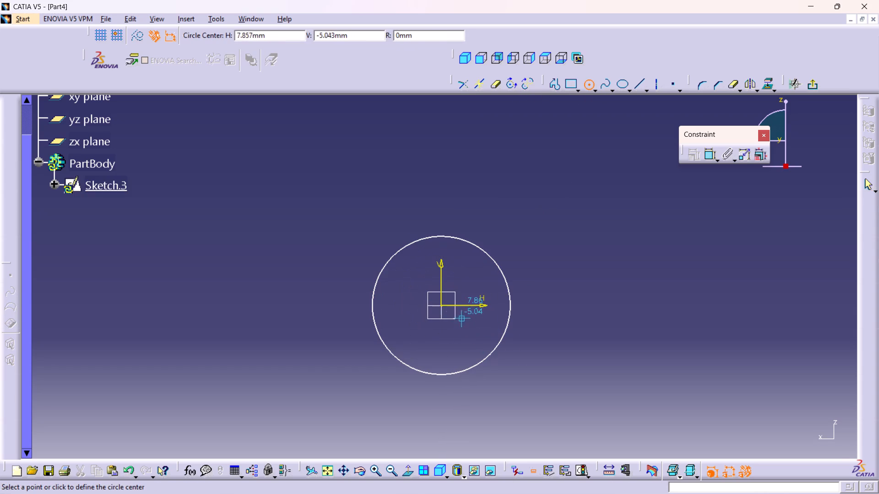
pyautogui.moveTo(441, 304); pyautogui.dragTo(441, 309)
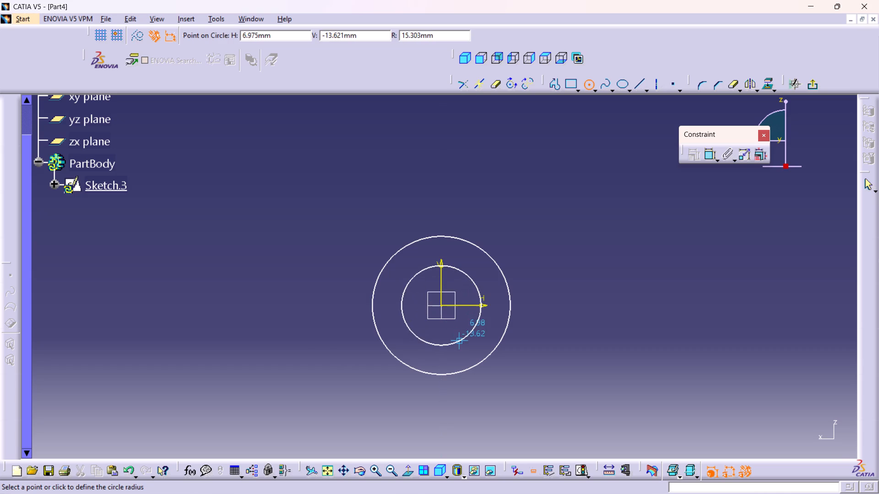
pyautogui.click(461, 344)
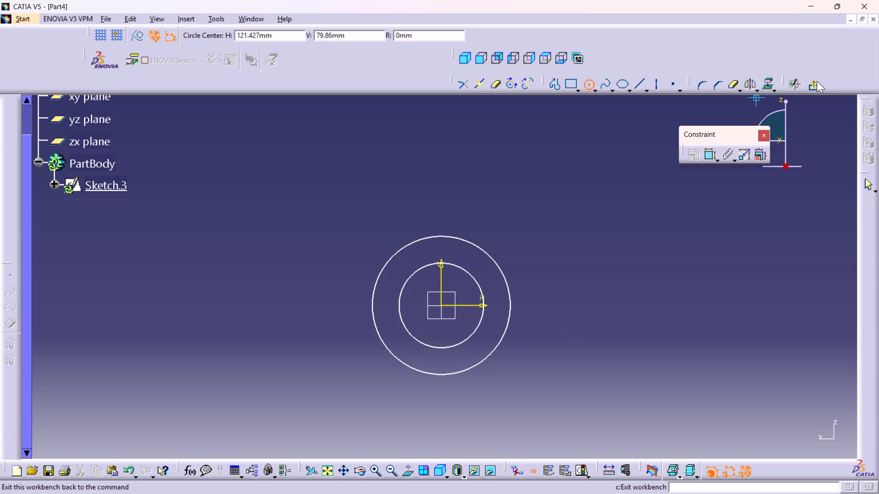
pyautogui.click(817, 81)
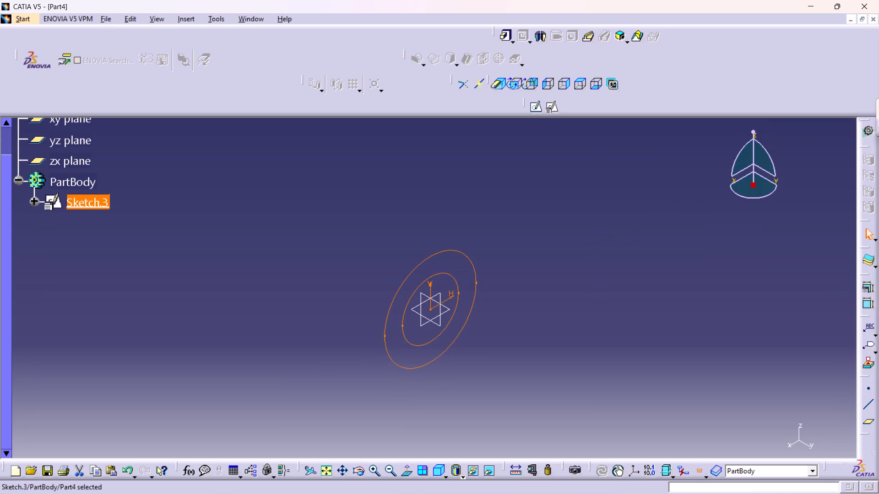
# Reopen Sketch.3 and dimension the diameters of the outer and inner circles.
pyautogui.click(505, 235)
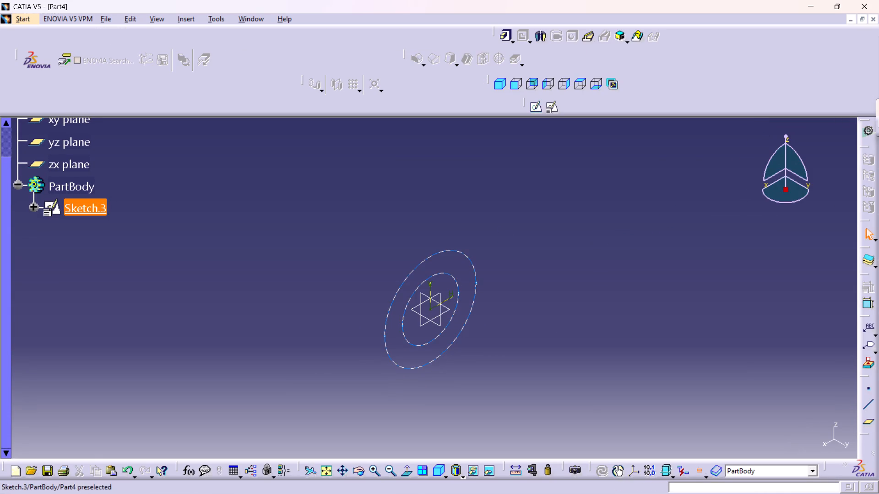
pyautogui.doubleClick(77, 210)
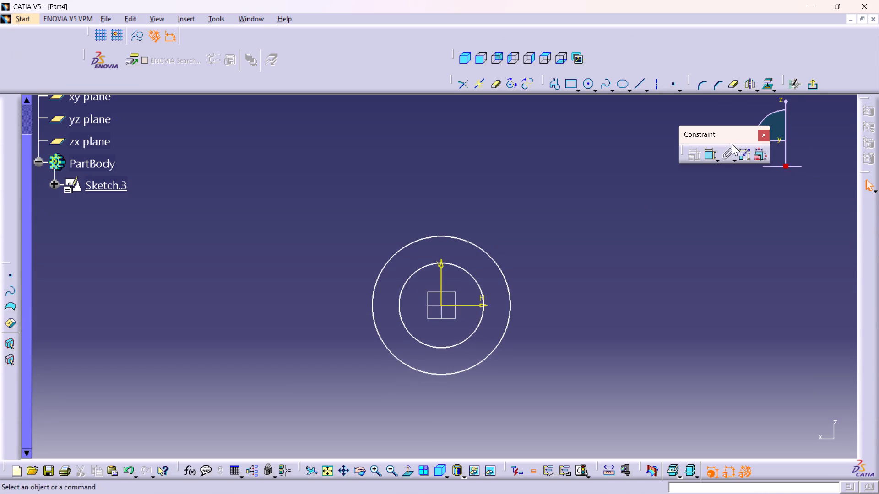
pyautogui.doubleClick(709, 156)
pyautogui.doubleClick(709, 157)
pyautogui.doubleClick(711, 151)
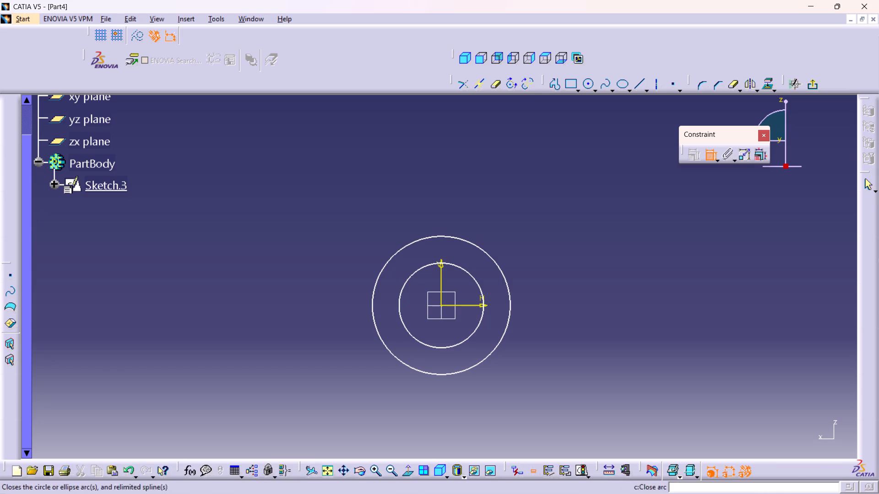
pyautogui.click(507, 281)
pyautogui.click(549, 248)
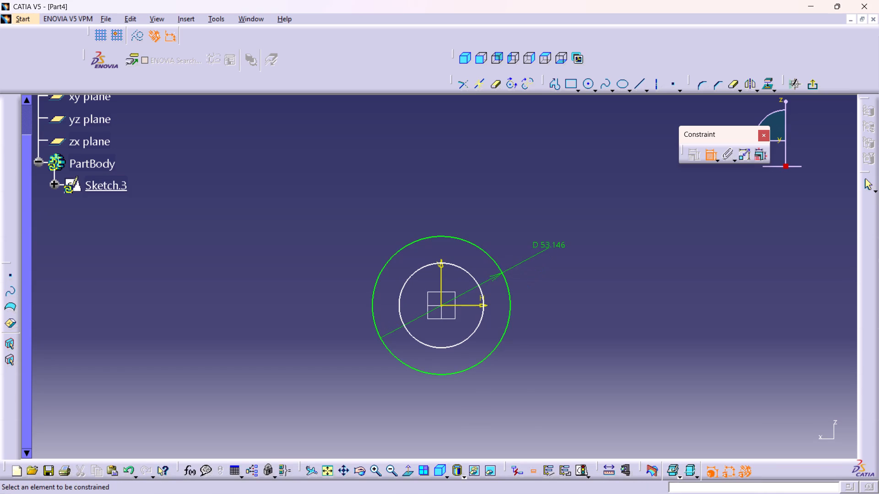
pyautogui.click(476, 329)
pyautogui.moveTo(552, 305); pyautogui.dragTo(553, 297)
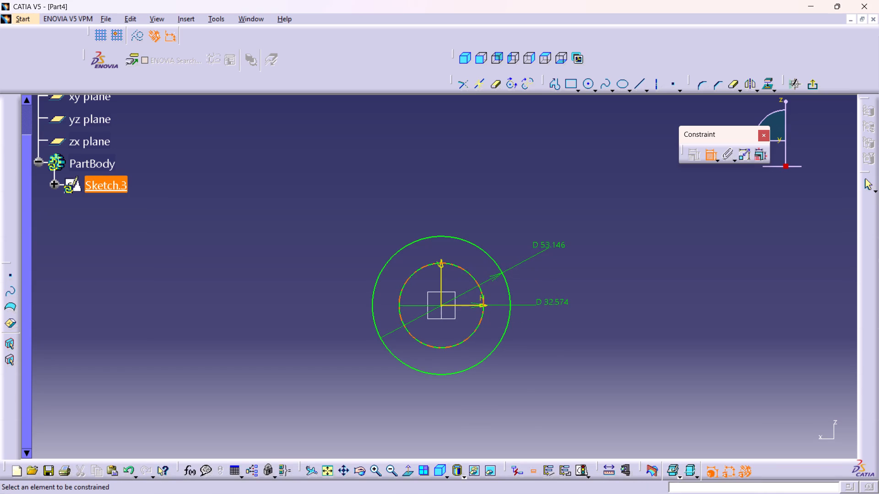
# Set the inner circle's diameter to 25 mm and the outer circle's diameter to 50 mm.
pyautogui.doubleClick(551, 303)
pyautogui.write('25')
pyautogui.press('Return')
pyautogui.doubleClick(544, 241)
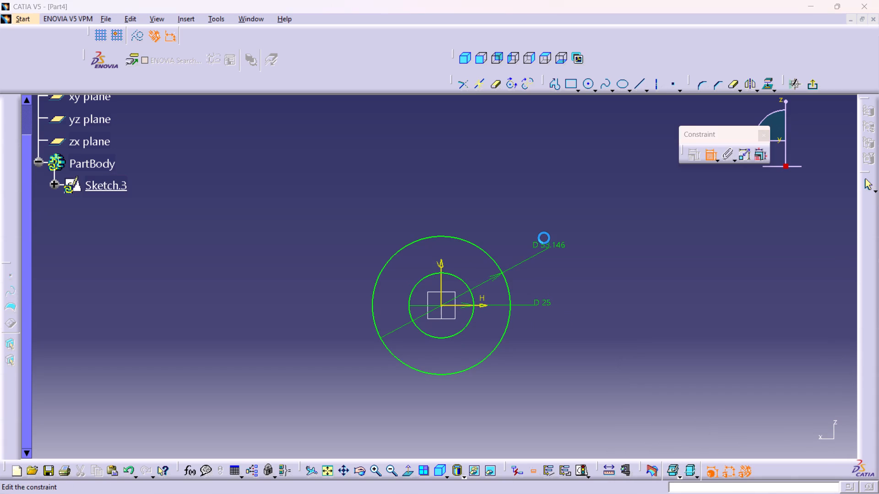
pyautogui.write('50')
pyautogui.press('Return')
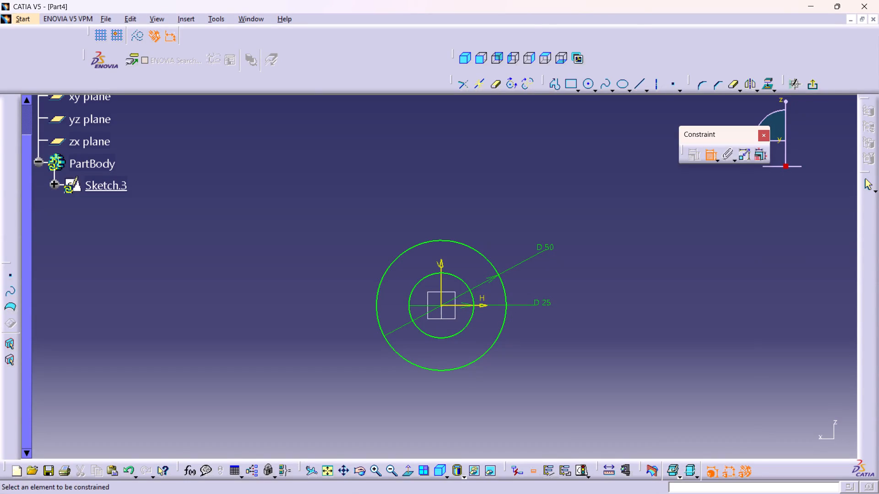
# Draw a vertical line joining the inner and outer circles near their top, about 3.8 mm from the vertical axis.
pyautogui.moveTo(474, 267); pyautogui.dragTo(468, 247, button='middle')
pyautogui.scroll(-1, 474, 267)
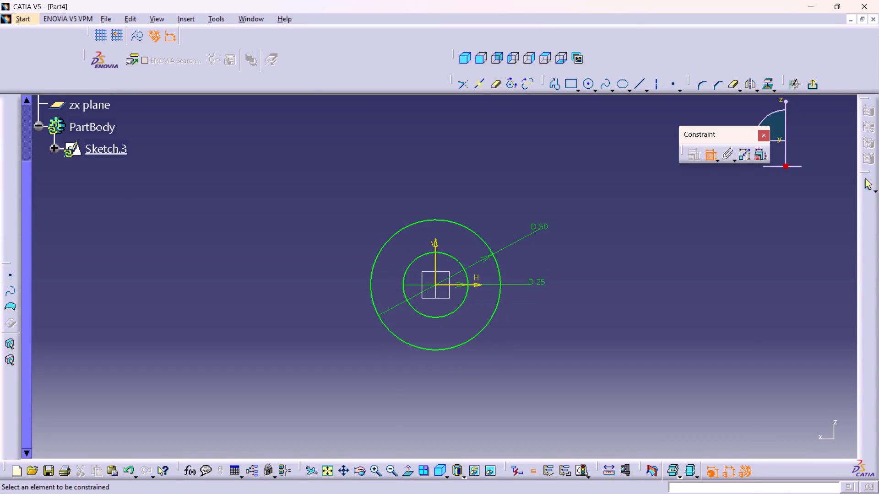
pyautogui.scroll(3, 370, 214)
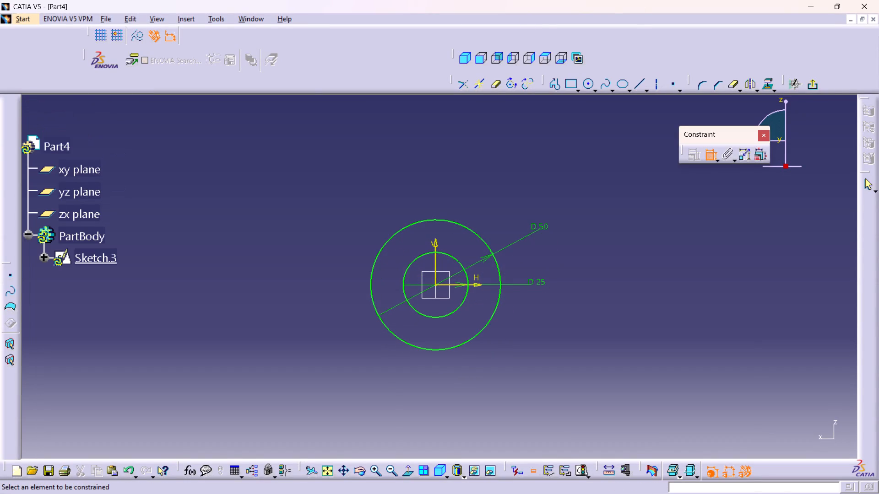
pyautogui.doubleClick(555, 86)
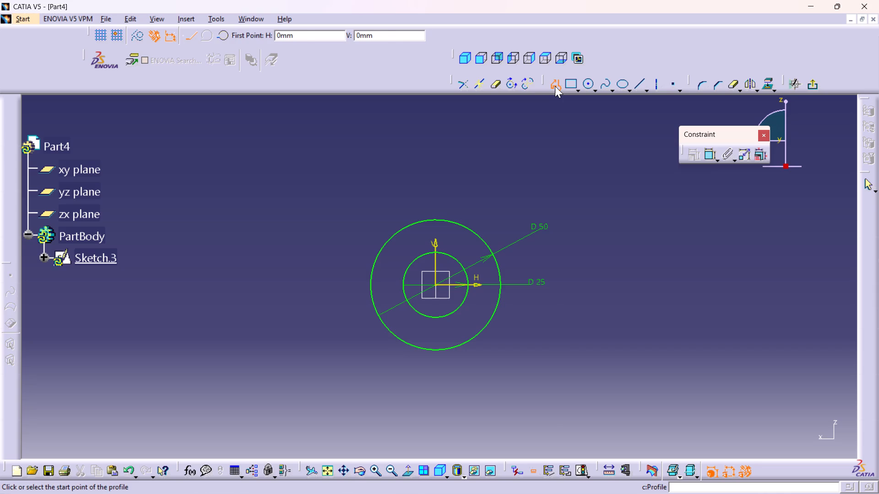
pyautogui.click(426, 254)
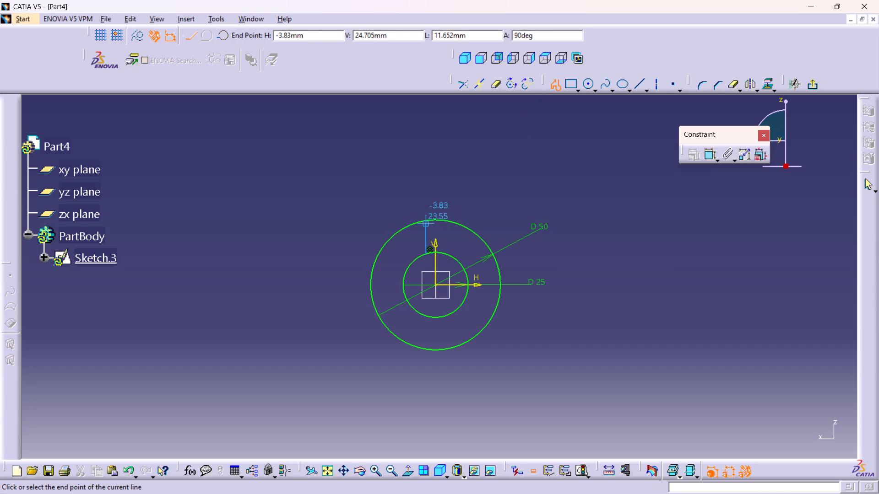
pyautogui.click(427, 217)
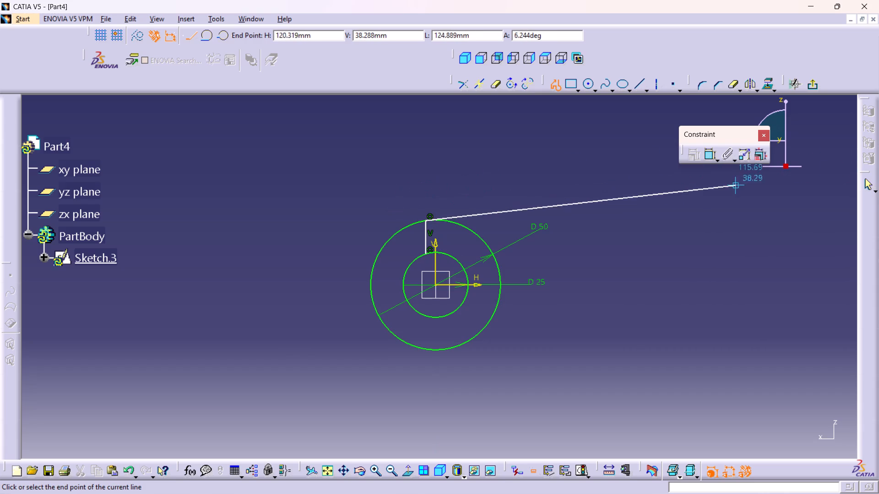
pyautogui.click(868, 179)
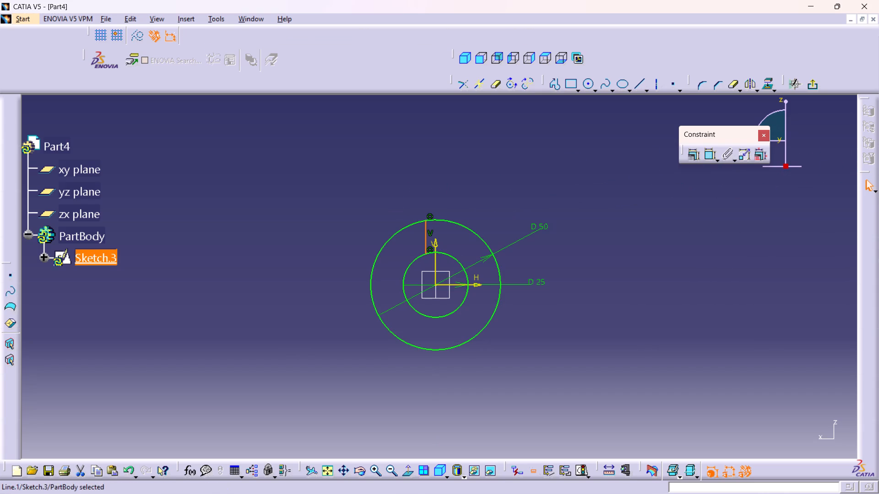
pyautogui.click(472, 180)
# Mirror the vertical line about the sketch's vertical axis to form both sides of the slot.
pyautogui.moveTo(444, 233); pyautogui.dragTo(443, 204, button='middle')
pyautogui.rightClick(443, 235)
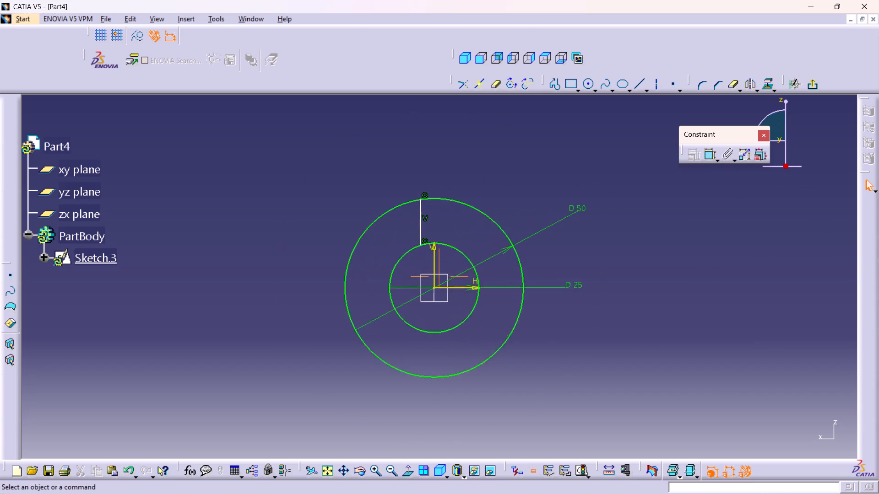
pyautogui.moveTo(443, 204); pyautogui.dragTo(443, 176, button='middle')
pyautogui.moveTo(444, 189); pyautogui.dragTo(446, 215, button='middle')
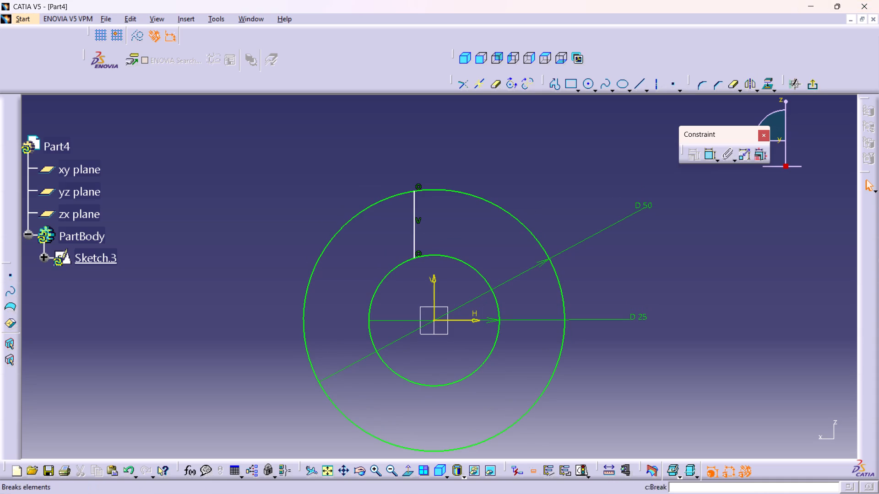
pyautogui.click(413, 205)
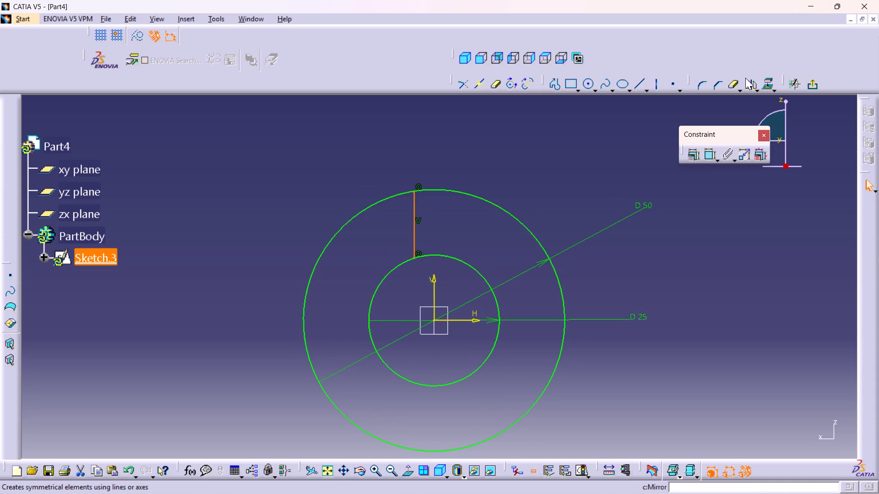
pyautogui.click(745, 78)
pyautogui.click(434, 282)
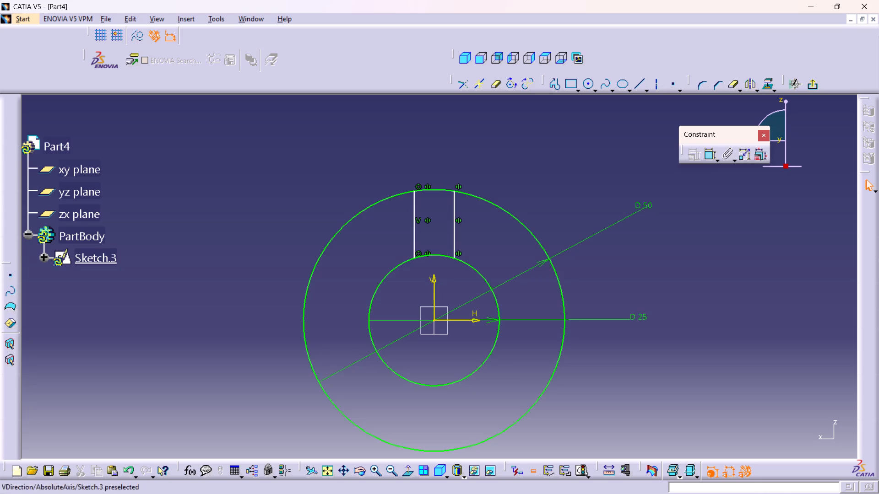
# Dimension the distance between the two vertical slot lines and set it to 3 mm.
pyautogui.doubleClick(707, 155)
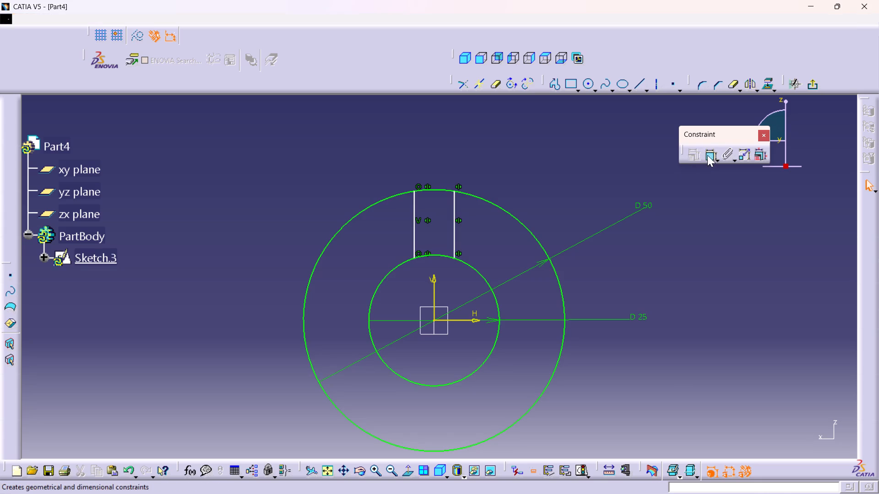
pyautogui.click(413, 215)
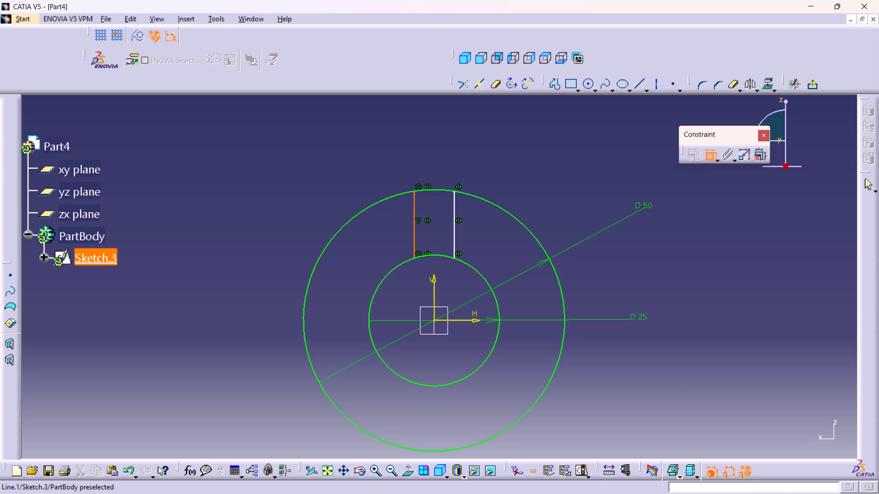
pyautogui.click(454, 206)
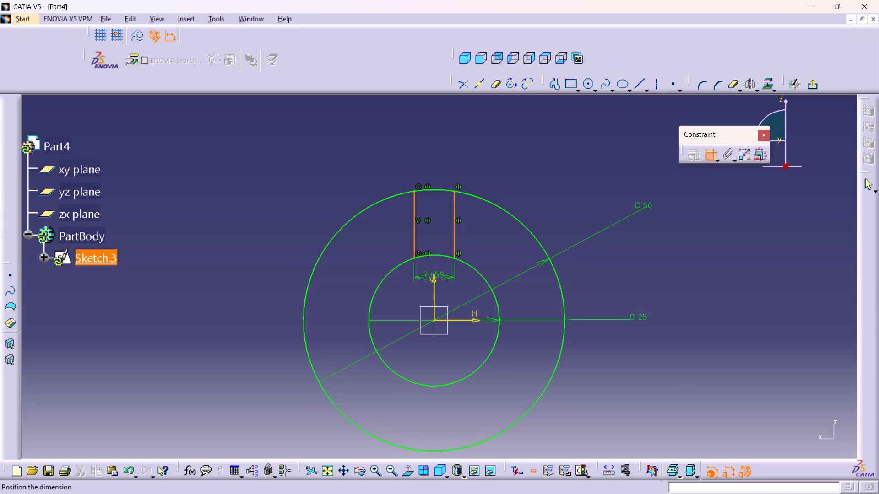
pyautogui.click(430, 167)
pyautogui.doubleClick(432, 161)
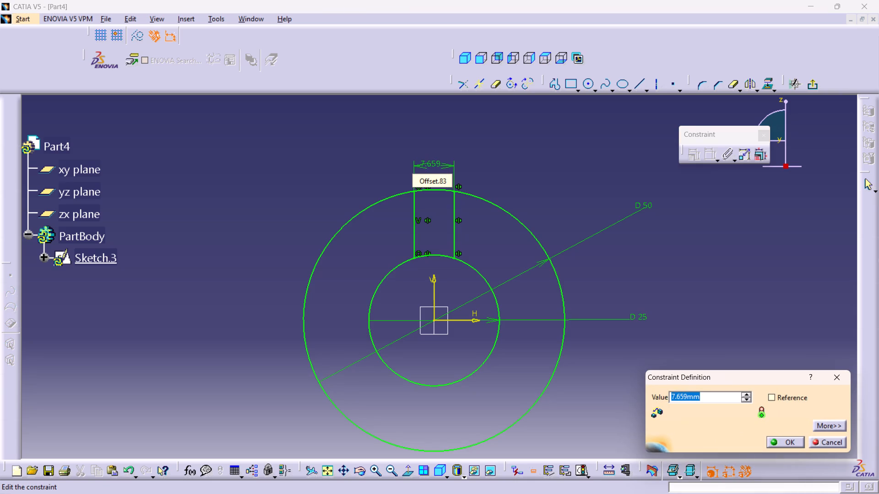
pyautogui.press('3')
pyautogui.press('Return')
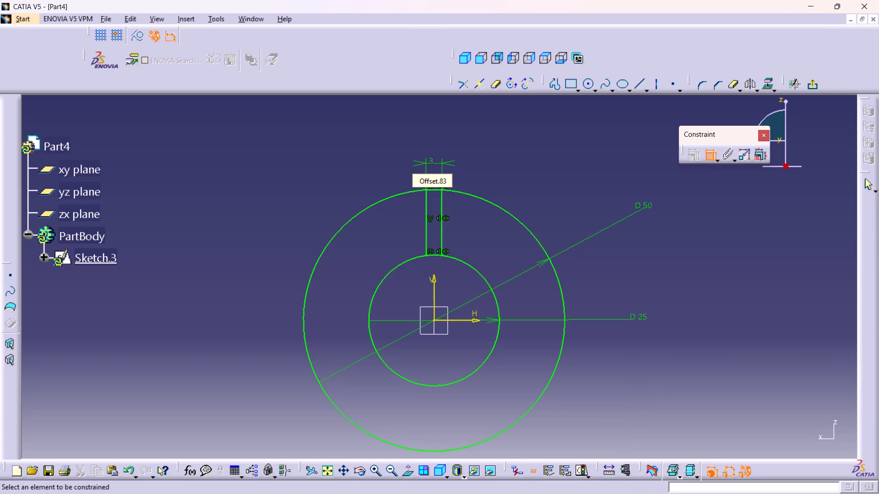
# Trim the outer and inner circle arcs between the slot lines with Quick Trim and exit the sketch.
pyautogui.doubleClick(497, 85)
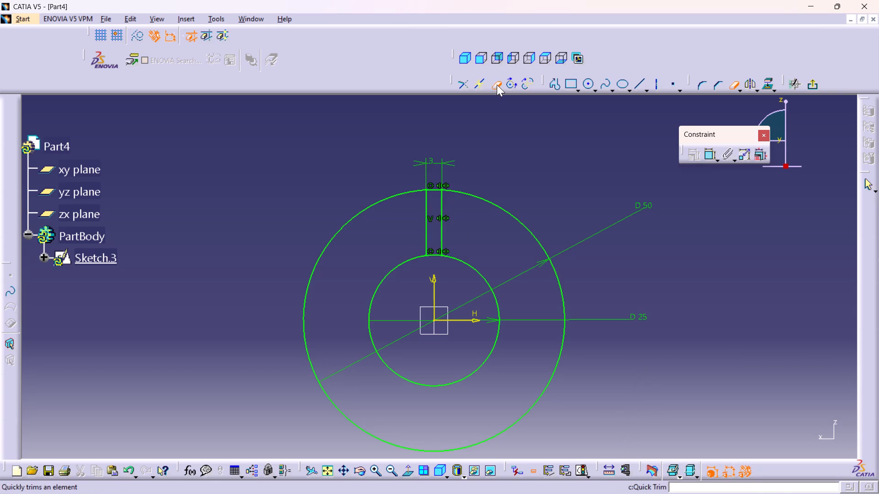
pyautogui.click(433, 190)
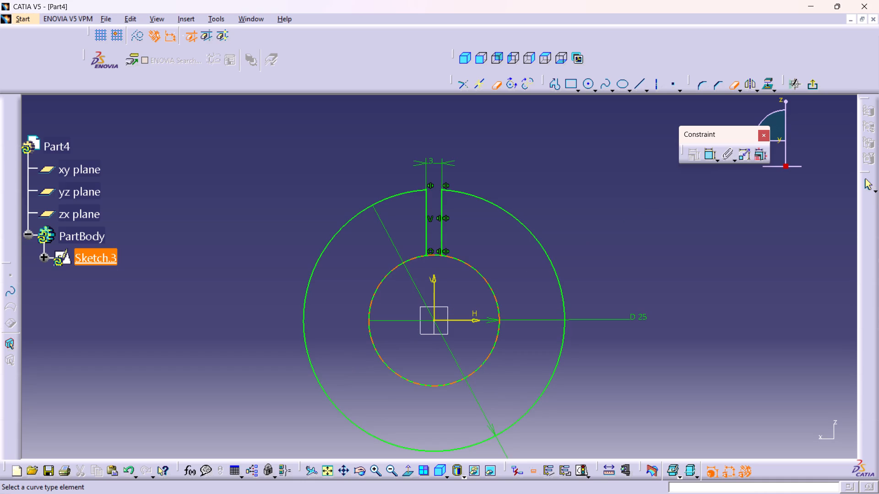
pyautogui.click(432, 256)
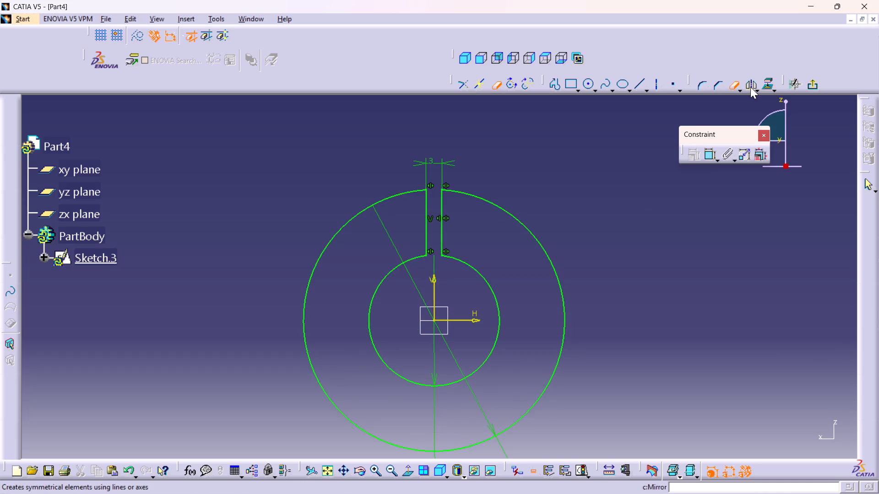
pyautogui.click(815, 87)
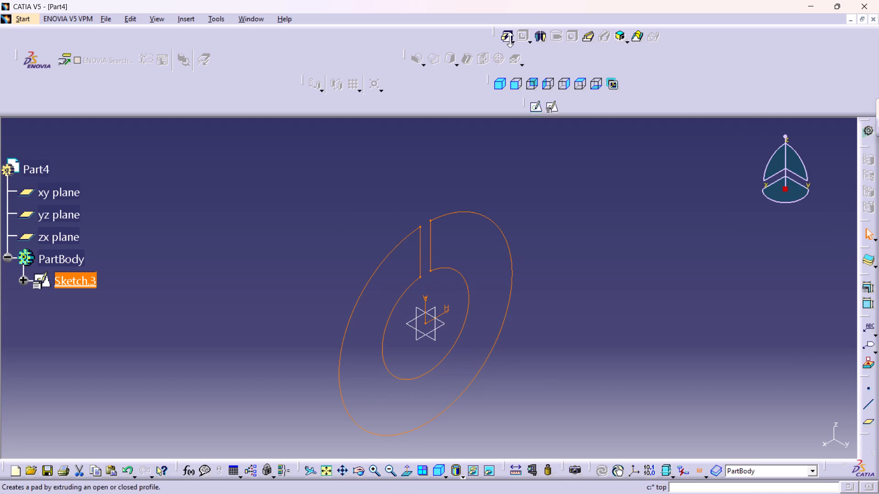
# Pad the slotted ring profile with a length of 22 mm and mirrored extent.
pyautogui.click(508, 38)
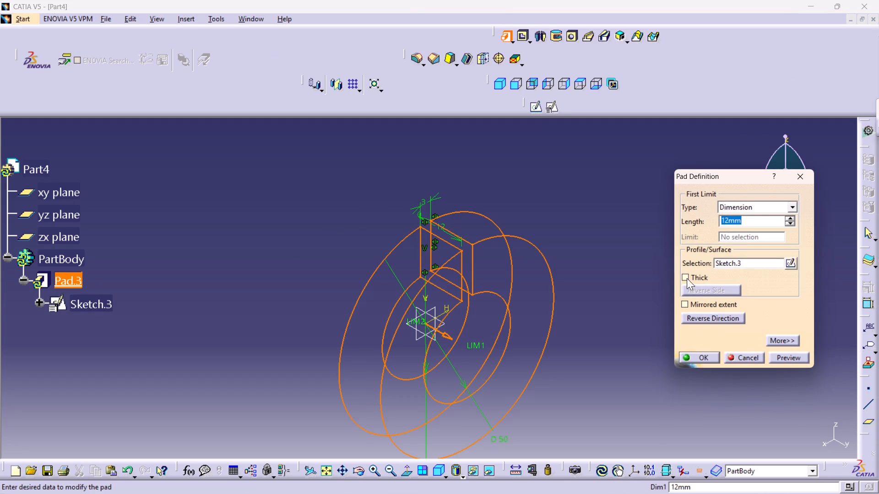
pyautogui.click(700, 301)
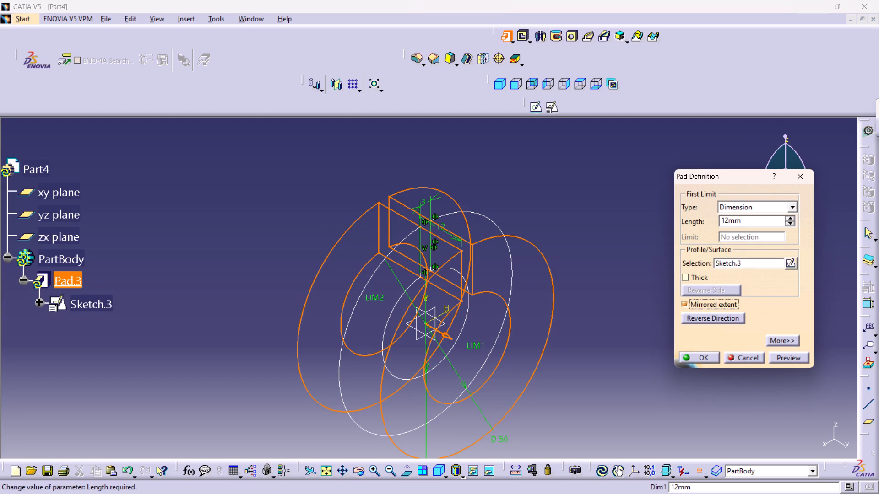
pyautogui.doubleClick(747, 220)
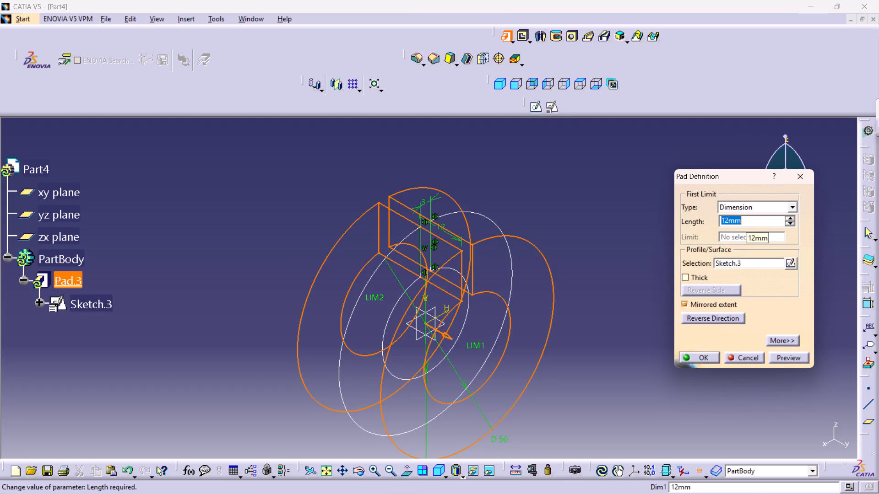
pyautogui.write('22')
pyautogui.press('Return')
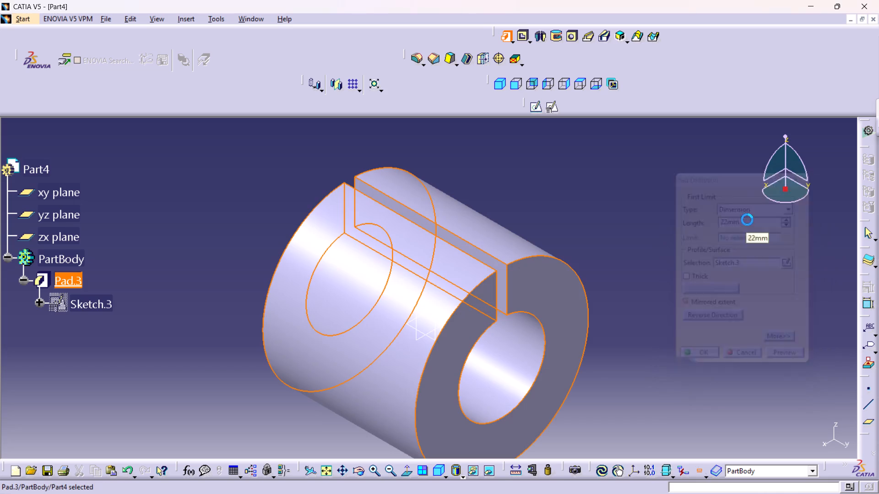
pyautogui.click(662, 340)
# Create a positioned sketch on the zx plane with implicit origin and orientation.
pyautogui.moveTo(659, 340); pyautogui.dragTo(667, 297, button='middle')
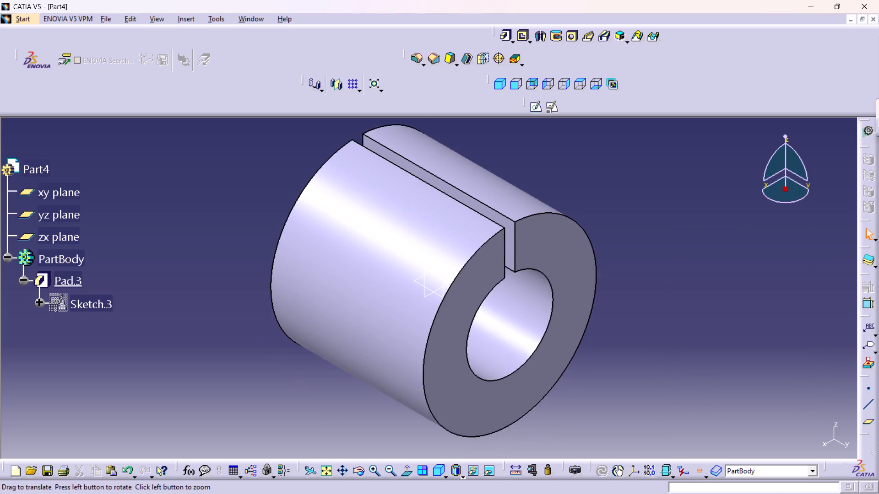
pyautogui.moveTo(667, 297); pyautogui.dragTo(667, 285, button='middle')
pyautogui.click(429, 282)
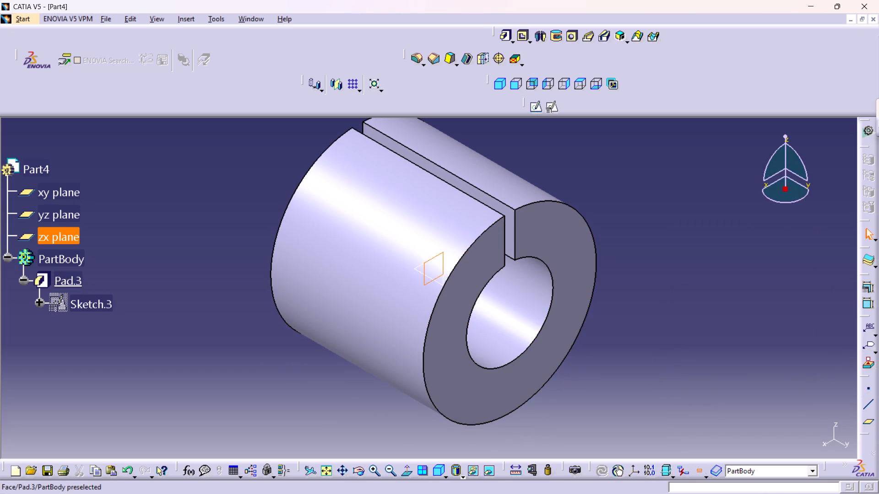
pyautogui.click(548, 111)
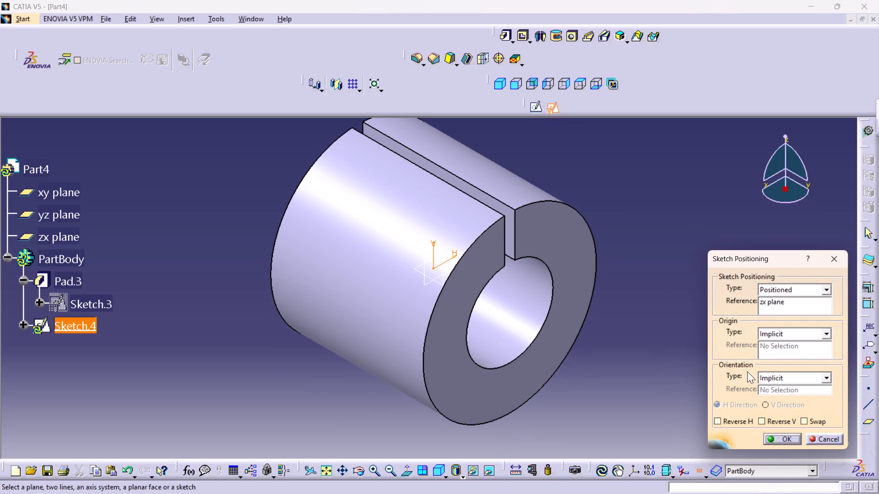
pyautogui.click(770, 437)
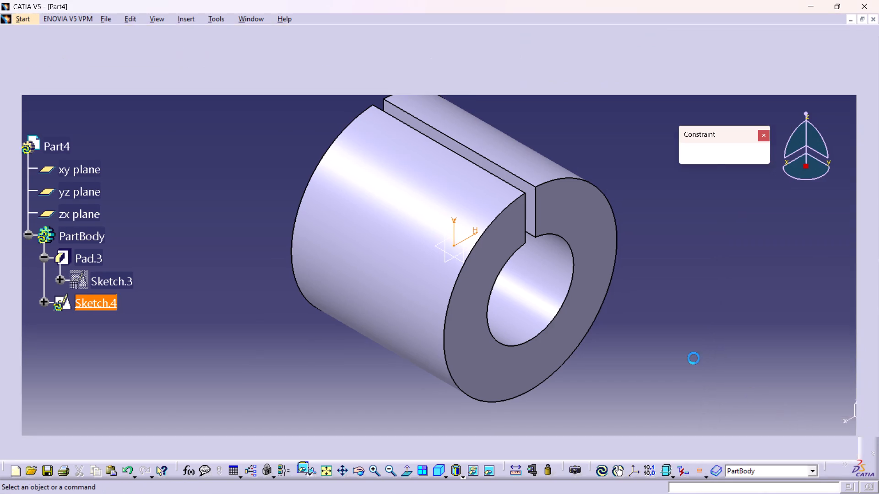
pyautogui.moveTo(587, 247); pyautogui.dragTo(610, 324, button='middle')
pyautogui.moveTo(545, 172); pyautogui.dragTo(545, 227, button='middle')
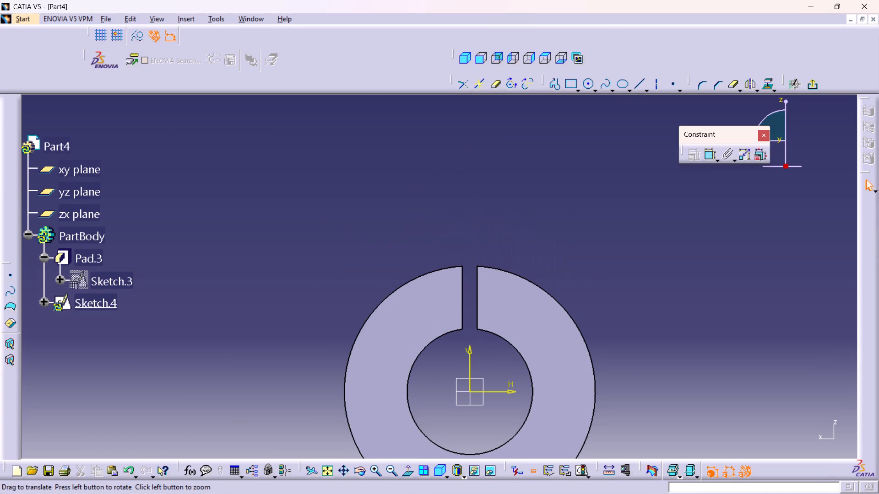
# Draw an open three-sided profile above the ring beside the slot, about 9 mm wide with an outer leg about 18 mm long.
pyautogui.doubleClick(553, 86)
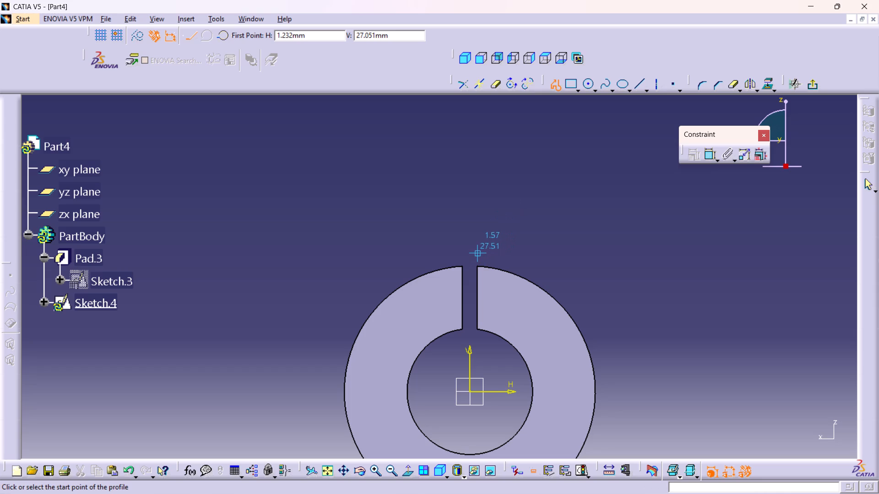
pyautogui.click(479, 252)
pyautogui.moveTo(477, 177); pyautogui.dragTo(482, 188)
pyautogui.click(523, 174)
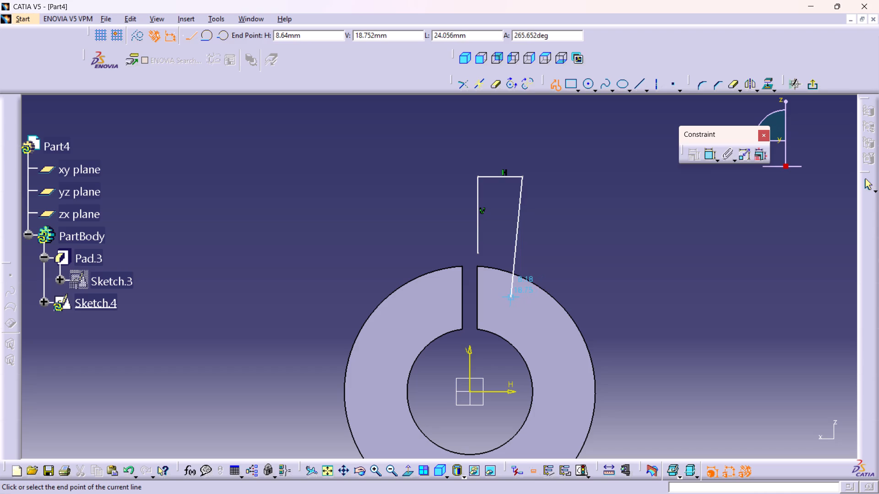
pyautogui.click(523, 267)
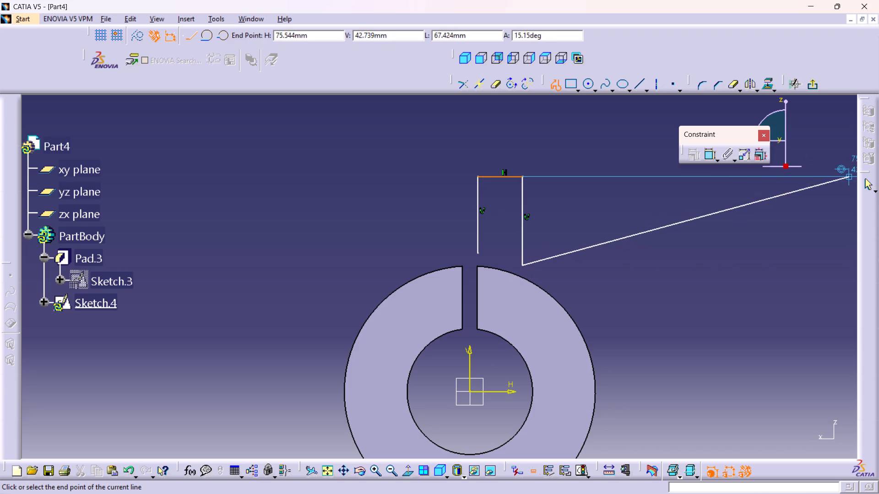
pyautogui.click(865, 183)
pyautogui.click(640, 261)
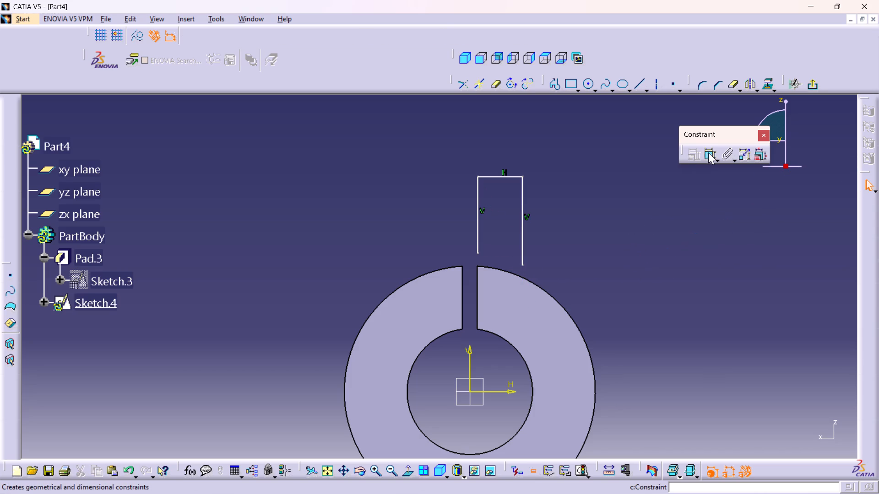
# Constrain the outer leg's lower endpoint to be coincident with the ring's outer edge.
pyautogui.doubleClick(711, 153)
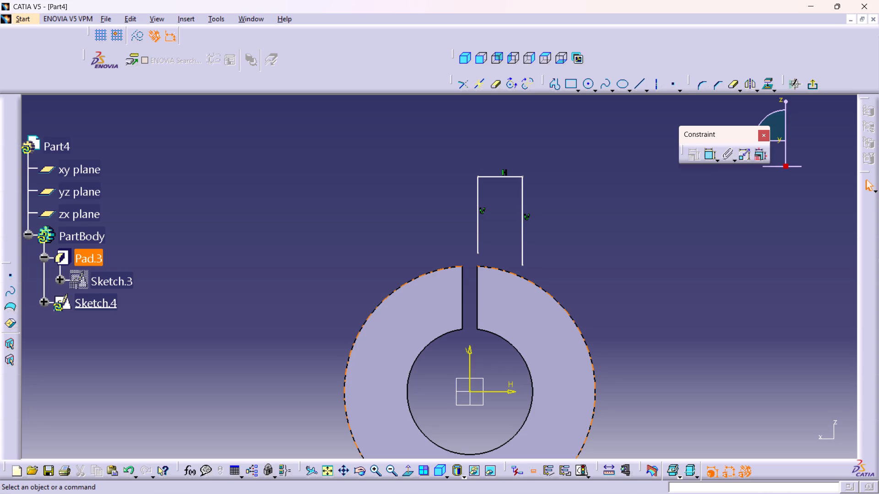
pyautogui.click(521, 263)
pyautogui.click(526, 280)
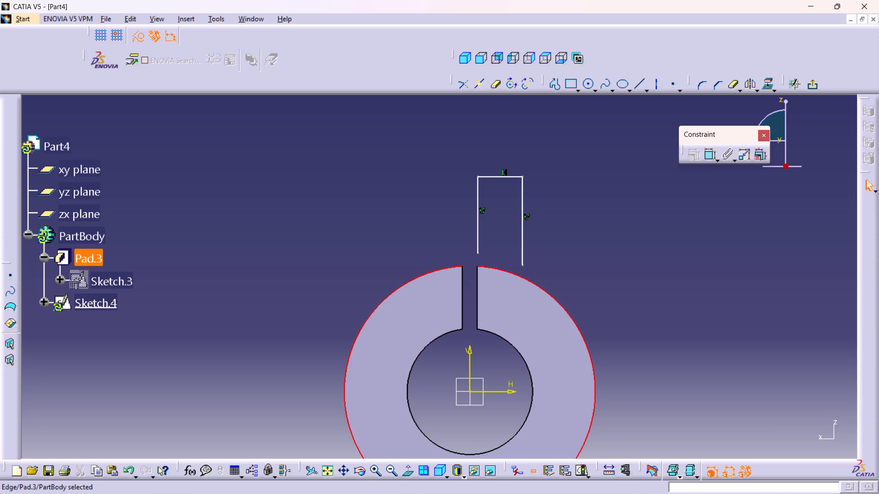
pyautogui.click(711, 169)
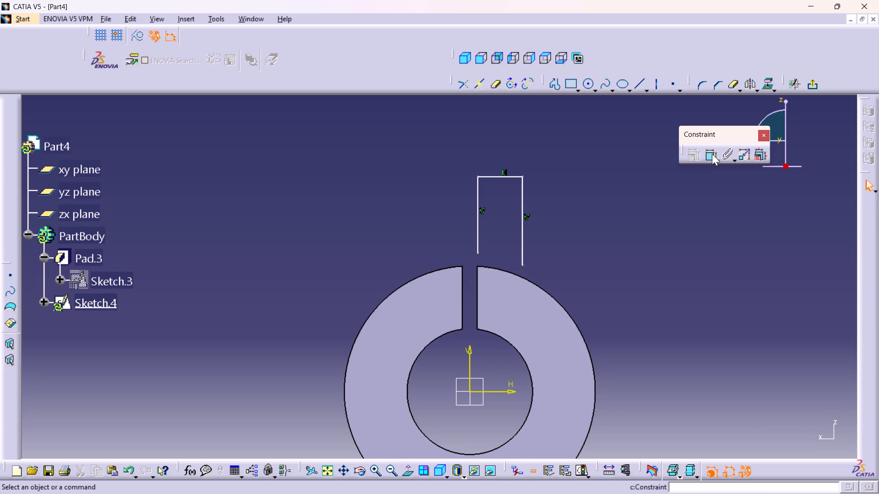
pyautogui.doubleClick(712, 154)
pyautogui.moveTo(710, 156); pyautogui.dragTo(711, 160)
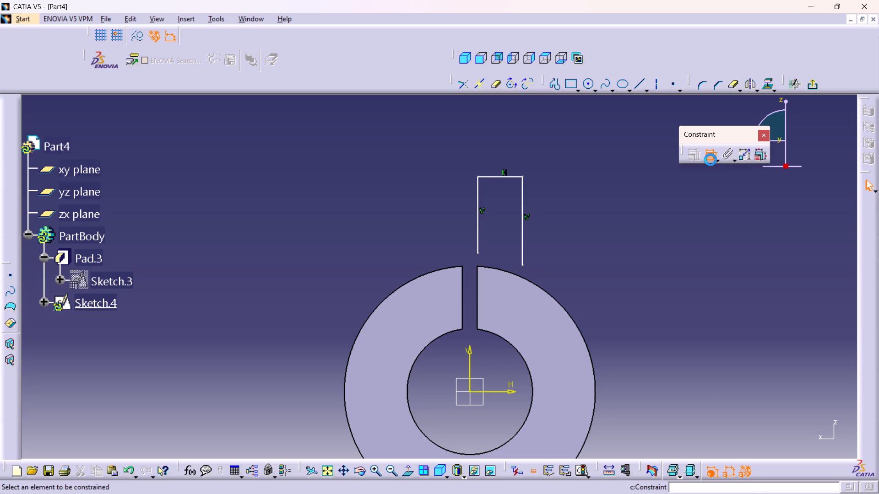
pyautogui.click(711, 160)
pyautogui.click(710, 155)
pyautogui.click(710, 155)
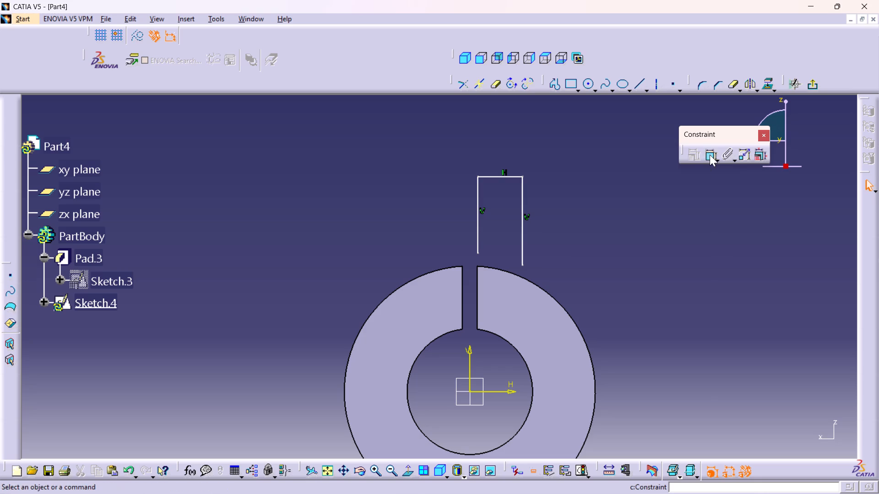
pyautogui.doubleClick(710, 155)
pyautogui.doubleClick(710, 155)
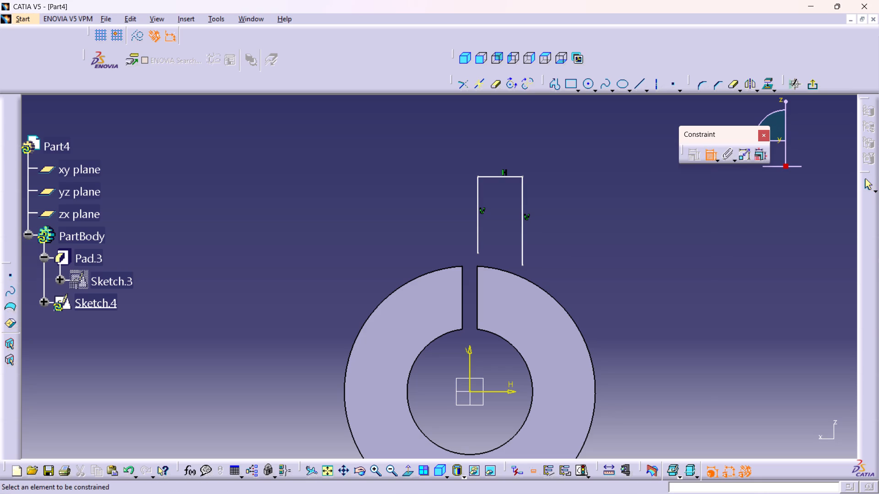
pyautogui.click(522, 262)
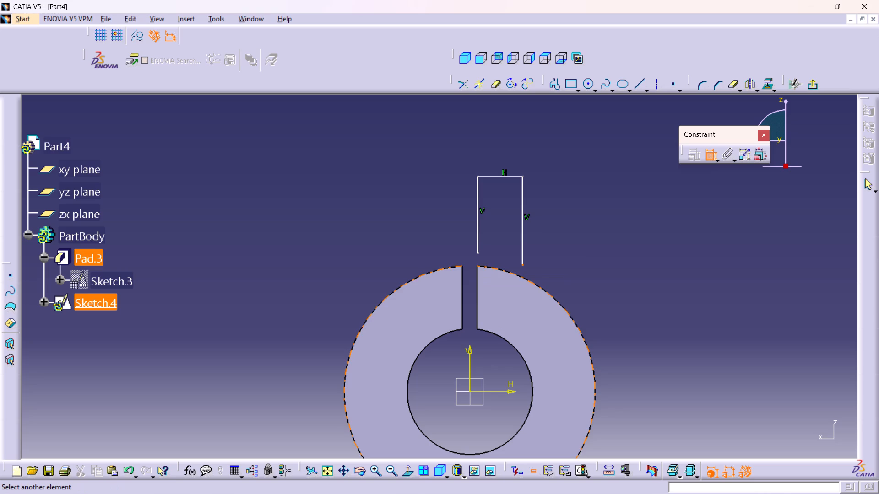
pyautogui.click(531, 283)
pyautogui.rightClick(631, 277)
pyautogui.click(665, 373)
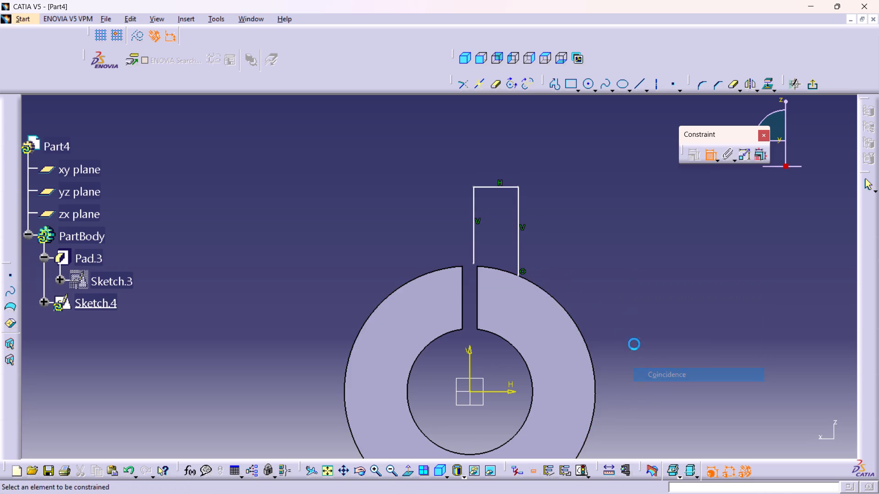
# Constrain the inner leg's lower endpoint to be coincident with the ring's upper corner at the slot.
pyautogui.click(473, 264)
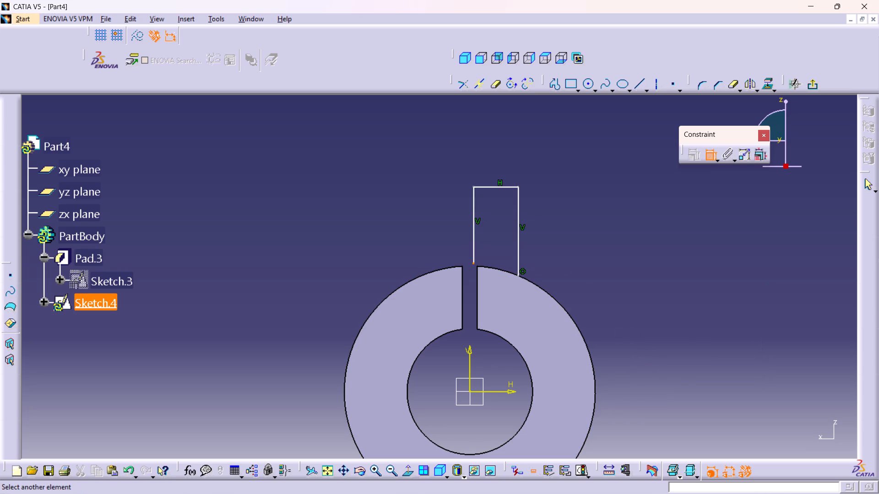
pyautogui.click(479, 267)
pyautogui.rightClick(458, 295)
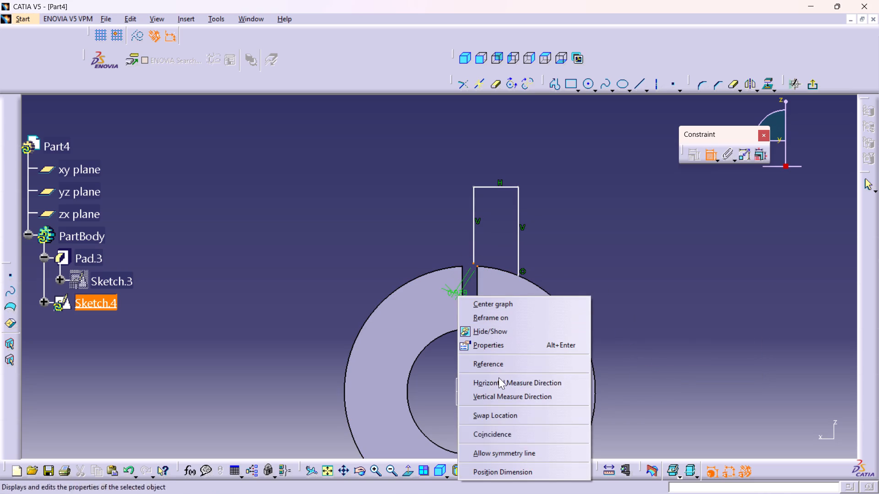
pyautogui.click(510, 437)
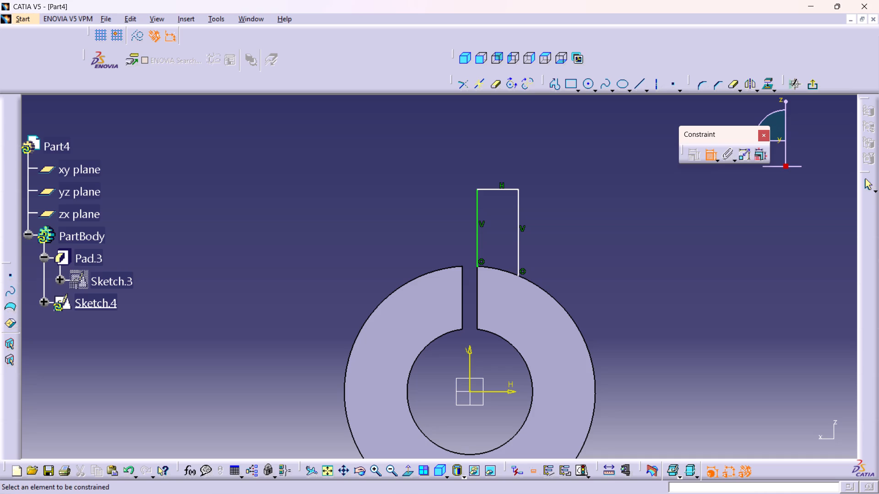
# Dimension the profile's top line and set its length to 12 mm.
pyautogui.click(495, 185)
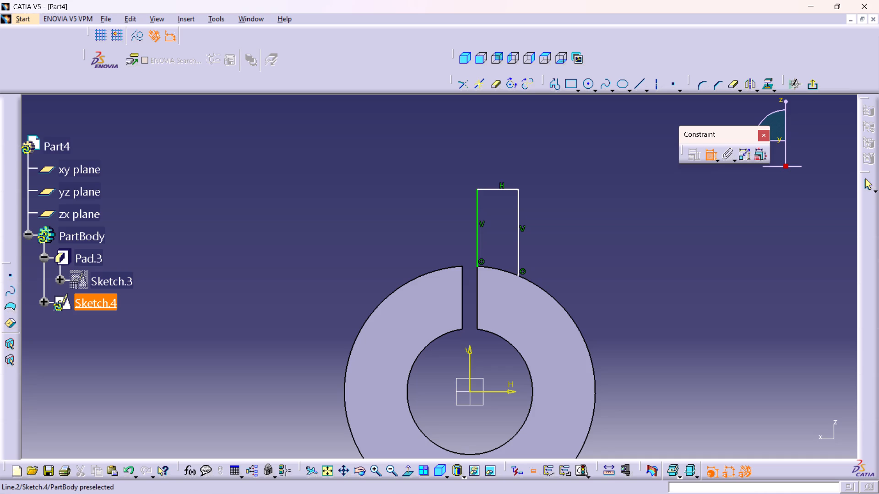
pyautogui.click(487, 188)
pyautogui.click(485, 169)
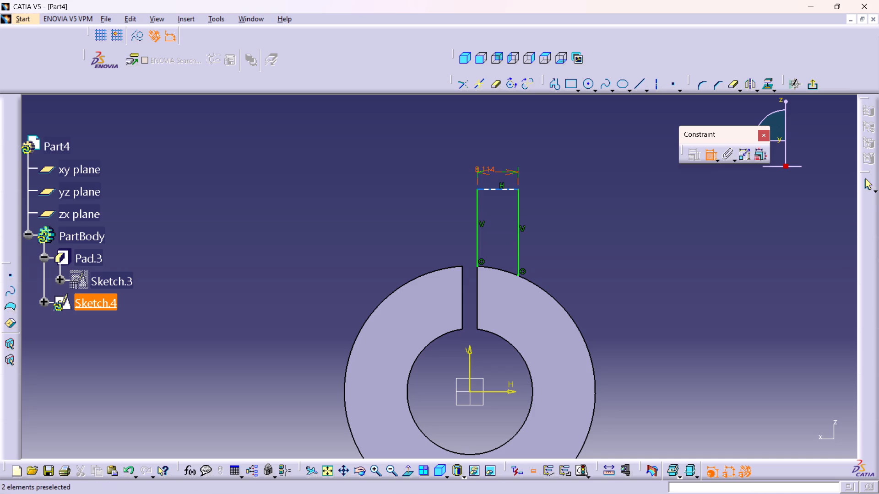
pyautogui.doubleClick(487, 166)
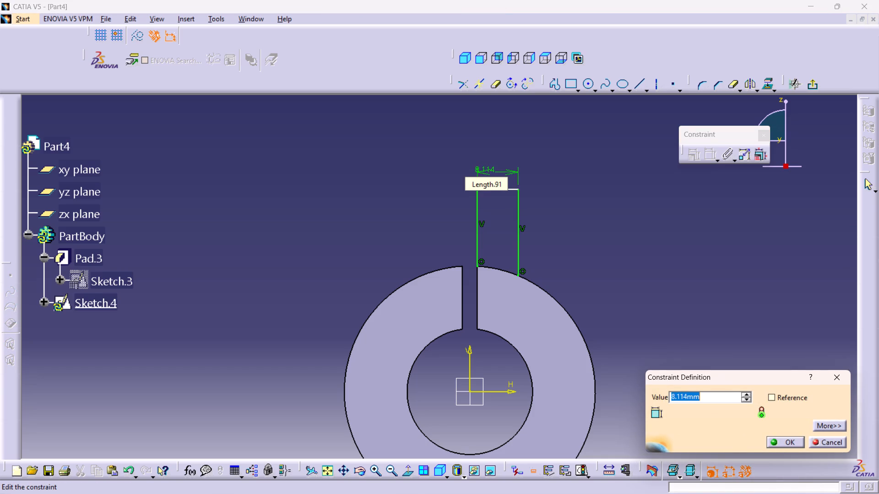
pyautogui.write('12')
pyautogui.press('Return')
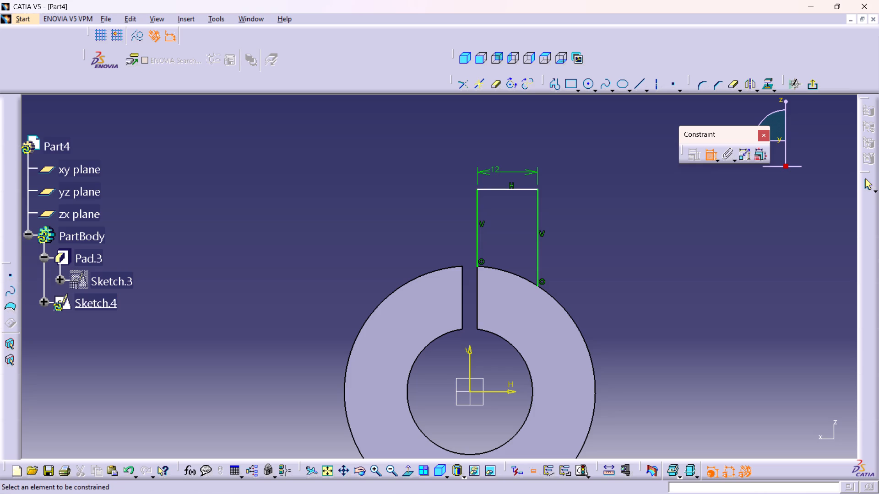
# Dimension the top line's offset from the horizontal axis and set it to 48 mm.
pyautogui.click(496, 186)
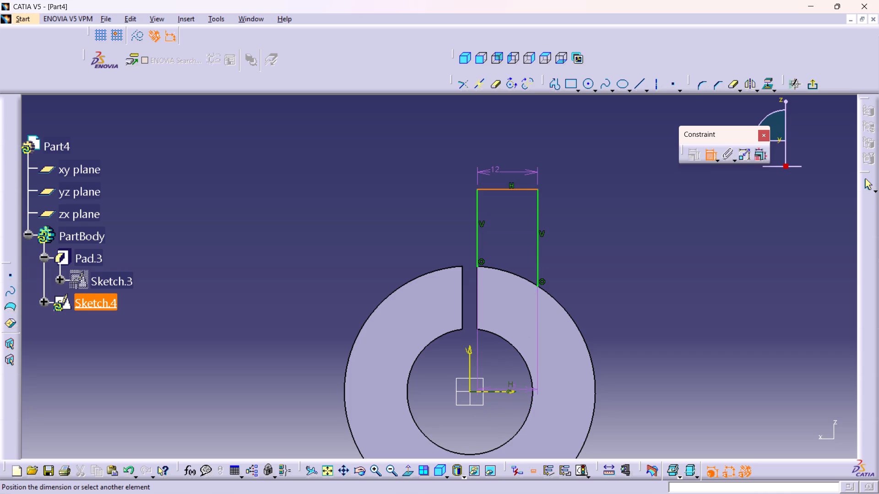
pyautogui.click(512, 388)
pyautogui.click(746, 344)
pyautogui.doubleClick(747, 340)
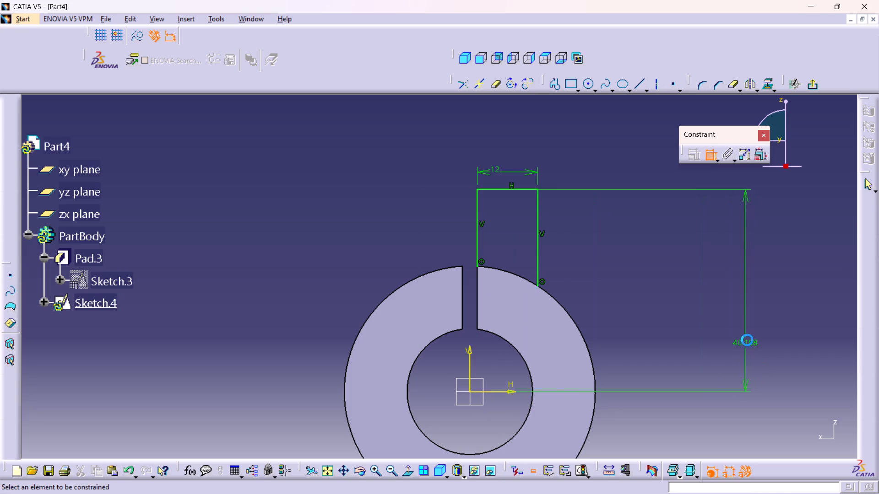
pyautogui.write('48')
pyautogui.press('Return')
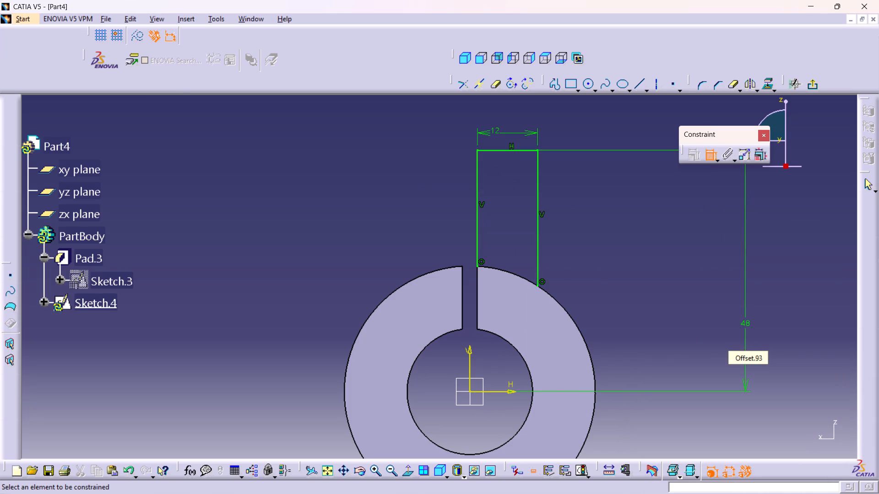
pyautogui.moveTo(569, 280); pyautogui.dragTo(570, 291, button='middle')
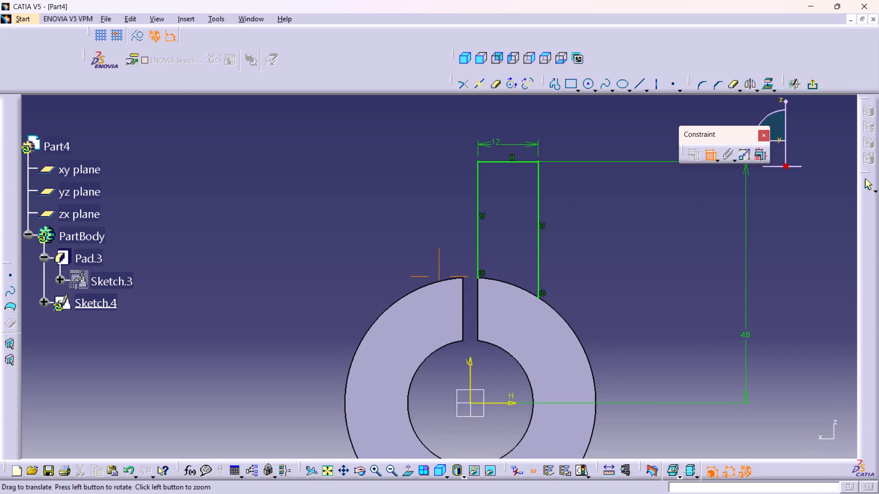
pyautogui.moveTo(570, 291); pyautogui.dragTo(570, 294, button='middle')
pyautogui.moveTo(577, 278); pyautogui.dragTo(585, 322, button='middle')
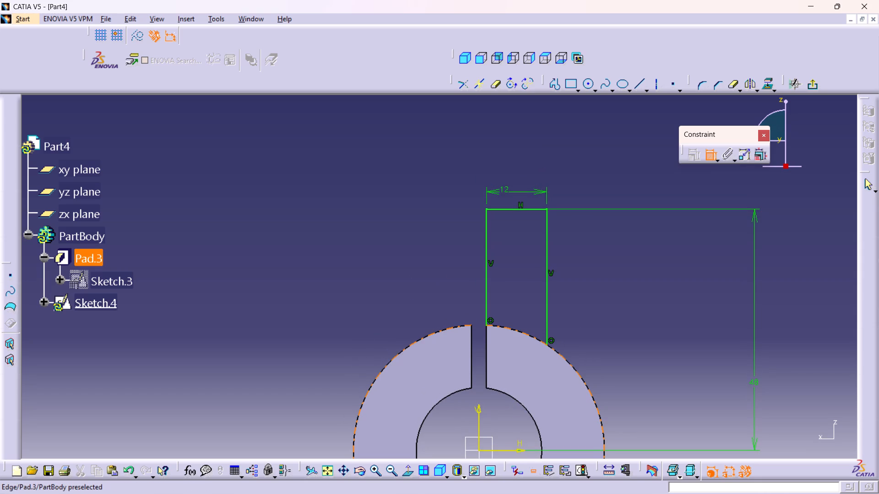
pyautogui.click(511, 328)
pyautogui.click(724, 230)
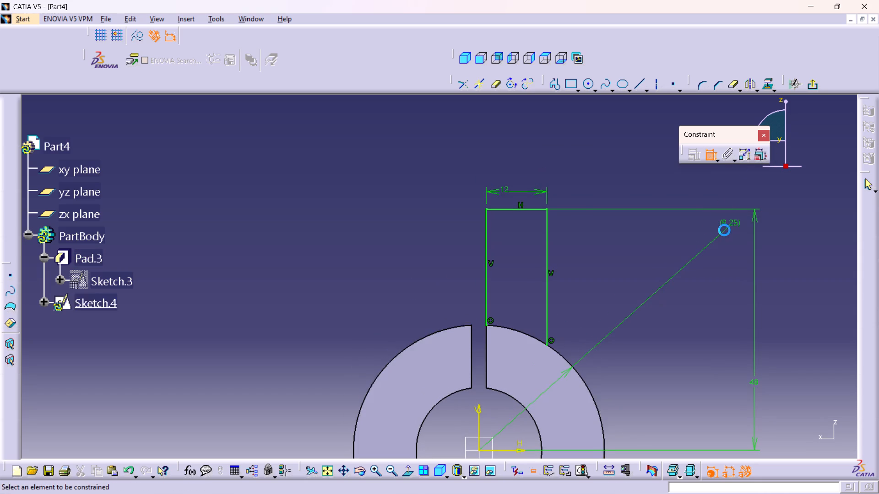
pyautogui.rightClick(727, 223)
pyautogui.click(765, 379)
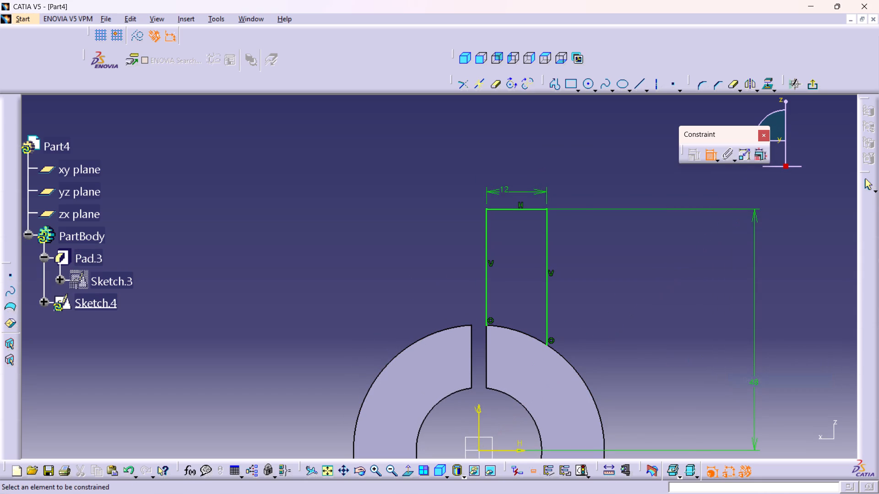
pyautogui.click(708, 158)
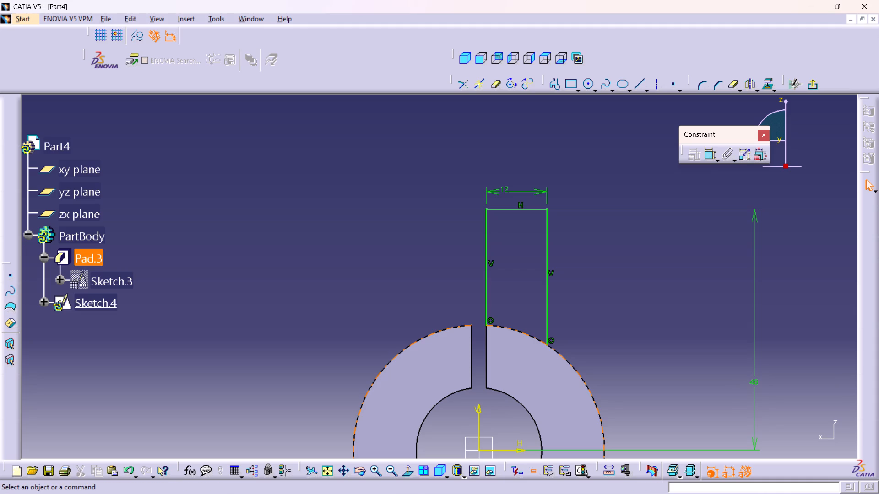
# Project the ring's outer circular edge into the sketch.
pyautogui.click(577, 375)
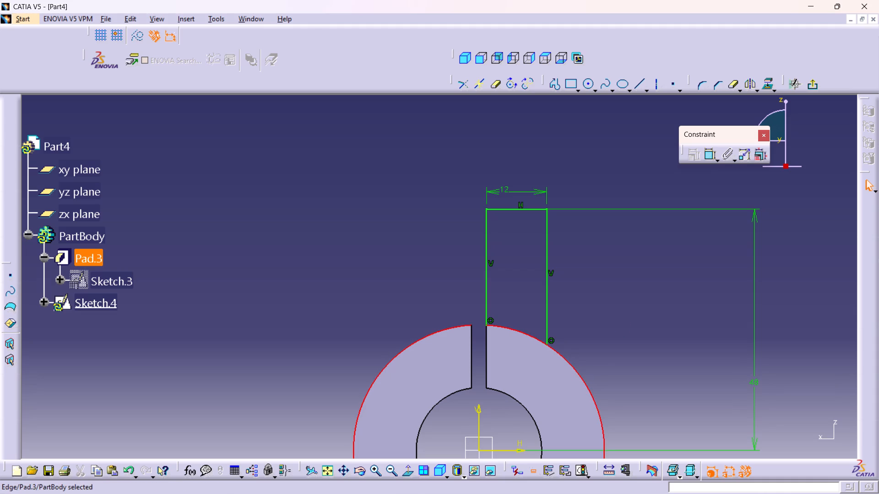
pyautogui.click(767, 84)
pyautogui.click(605, 301)
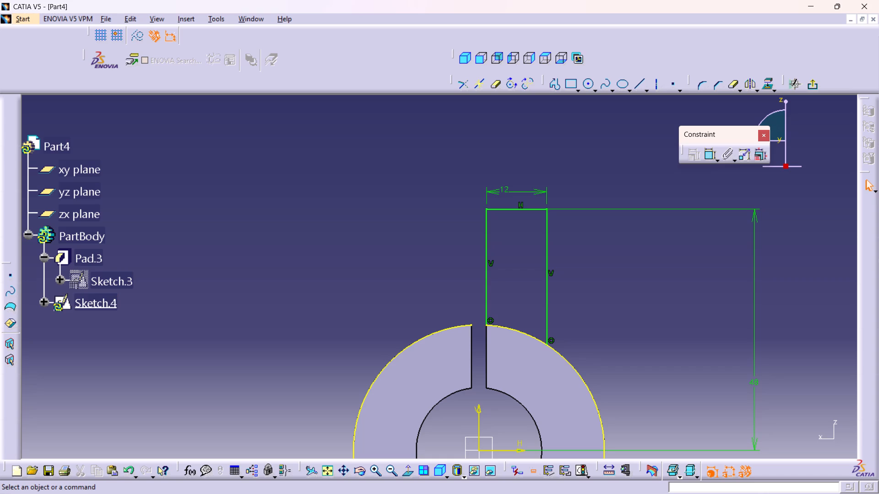
# Mirror the profile's three lines about the vertical sketch axis.
pyautogui.keyDown('ctrl'); pyautogui.click(485, 283); pyautogui.keyUp('ctrl')
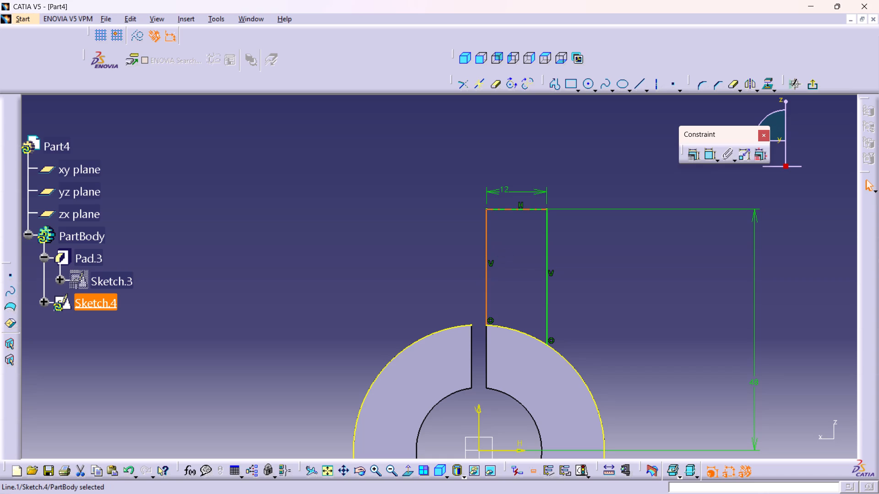
pyautogui.keyDown('ctrl'); pyautogui.click(506, 208); pyautogui.keyUp('ctrl')
pyautogui.keyDown('ctrl'); pyautogui.click(546, 279); pyautogui.keyUp('ctrl')
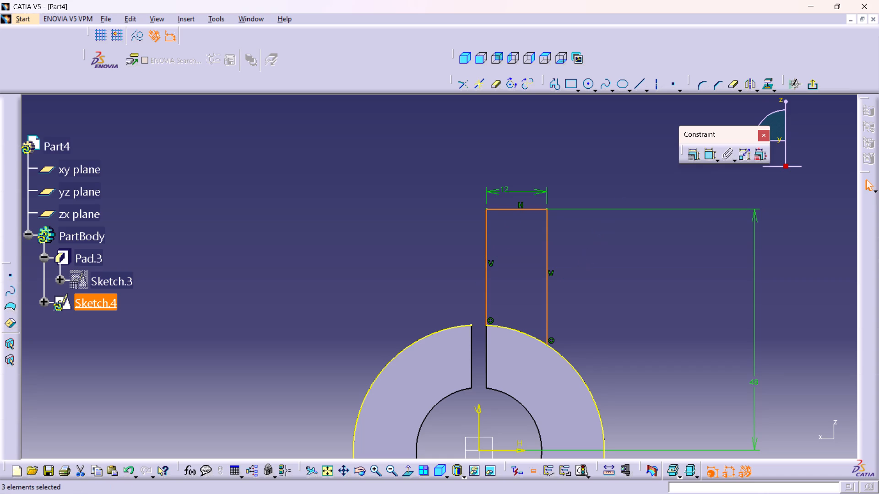
pyautogui.click(749, 89)
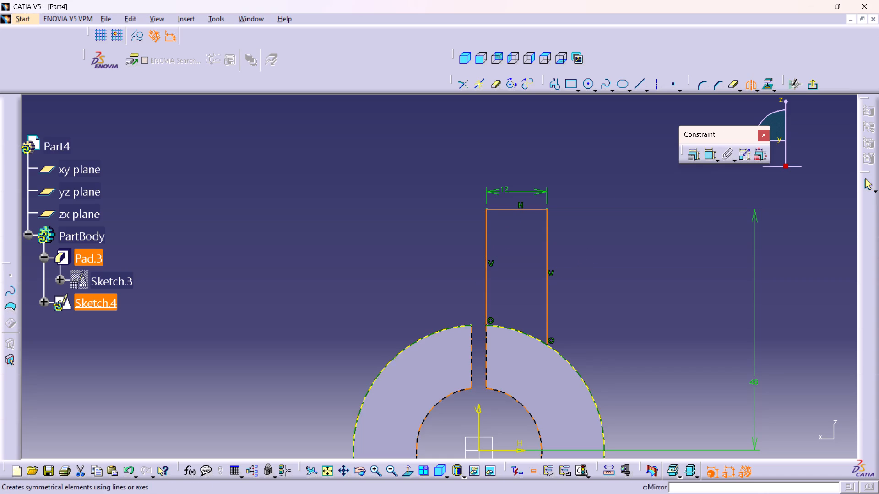
pyautogui.click(479, 411)
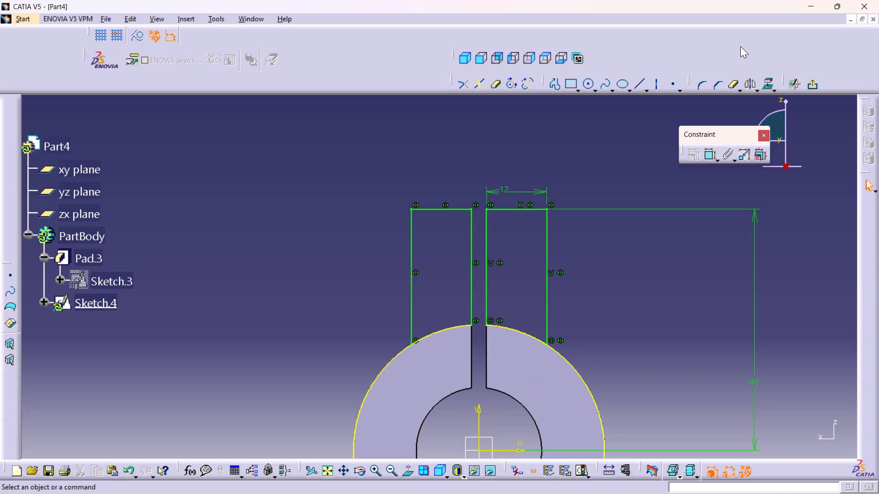
# Trim the projected circle outside the two upright profiles with Quick Trim and exit the sketch.
pyautogui.click(733, 82)
pyautogui.click(735, 86)
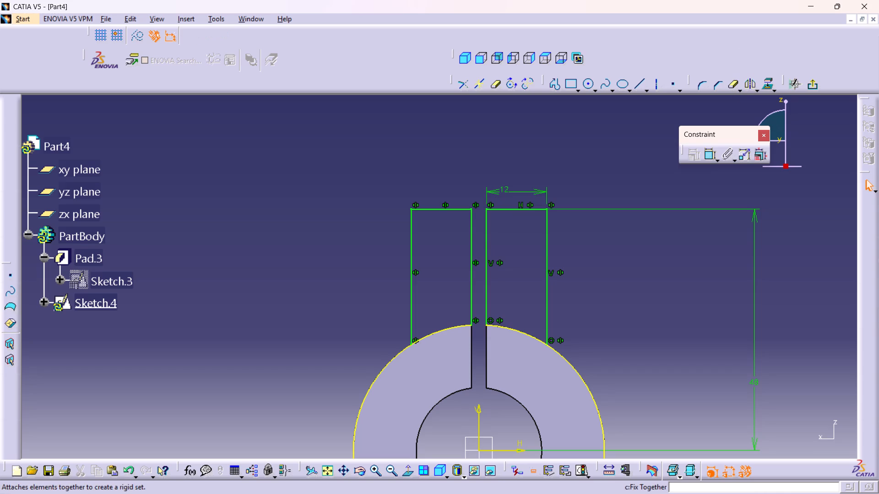
pyautogui.doubleClick(733, 85)
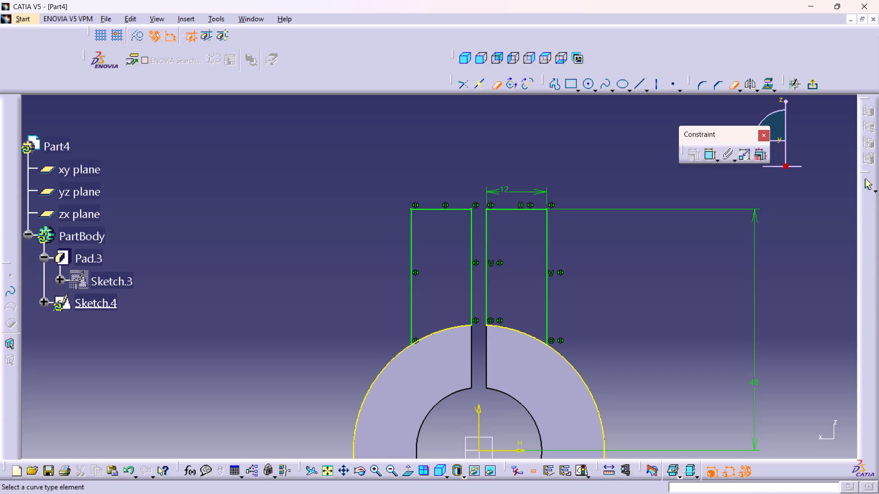
pyautogui.moveTo(666, 231); pyautogui.dragTo(680, 175, button='middle')
pyautogui.click(602, 335)
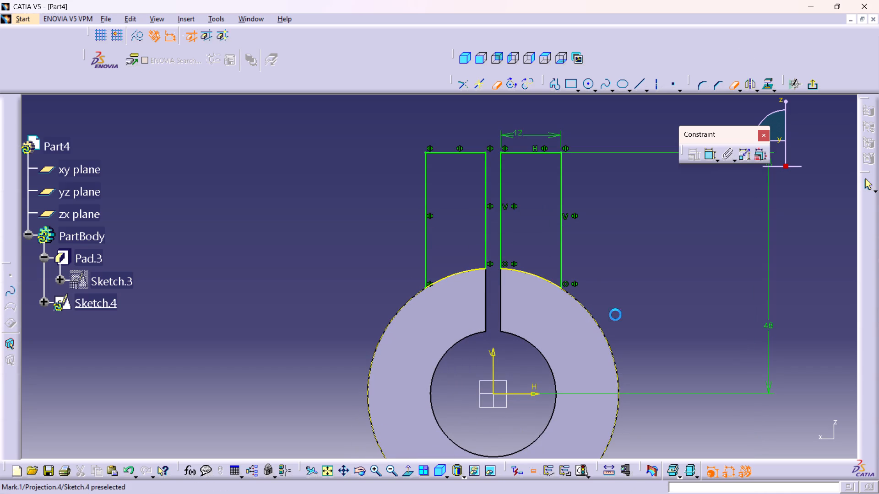
pyautogui.click(813, 80)
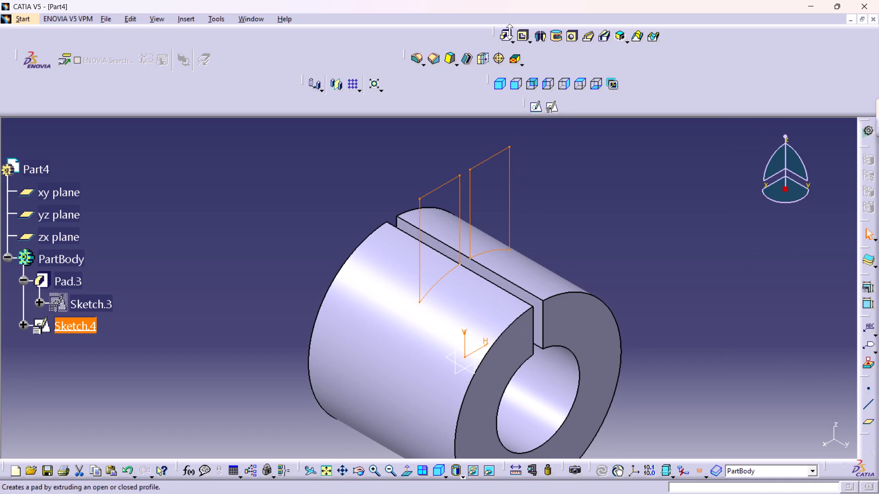
# Pad the two upright lug profiles with a length of 16 mm and mirrored extent.
pyautogui.click(510, 32)
pyautogui.click(526, 50)
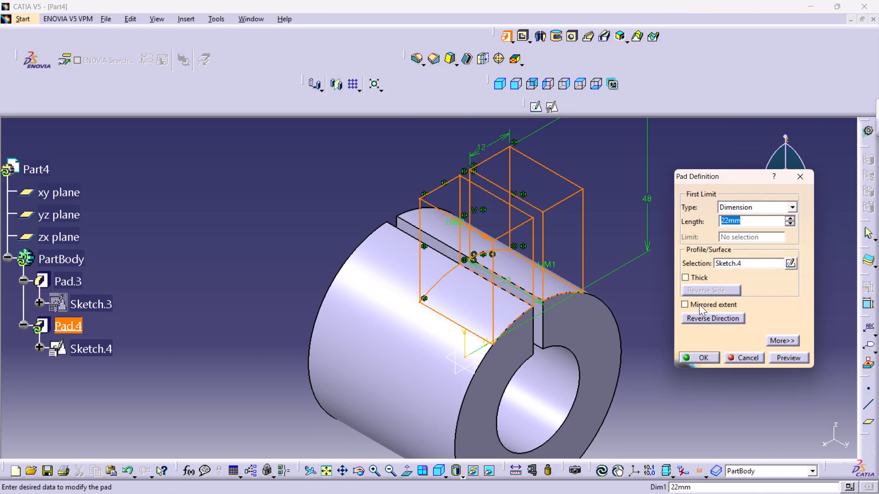
pyautogui.click(699, 304)
pyautogui.doubleClick(744, 221)
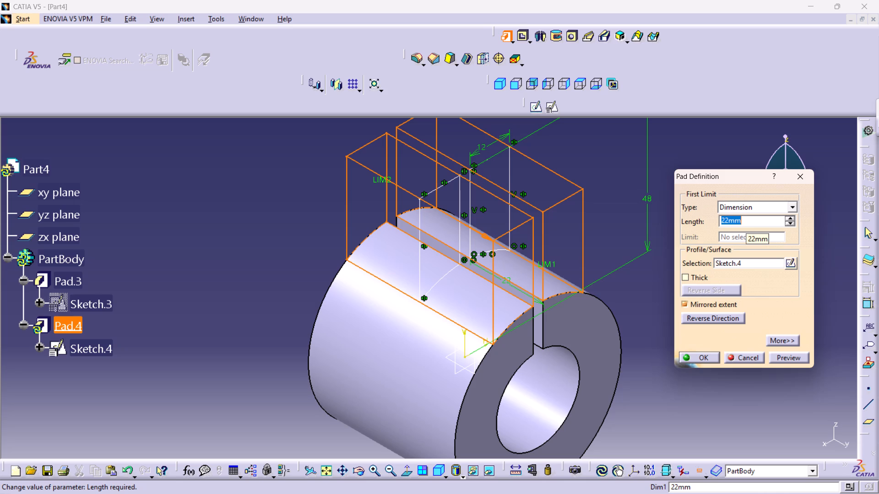
pyautogui.write('16')
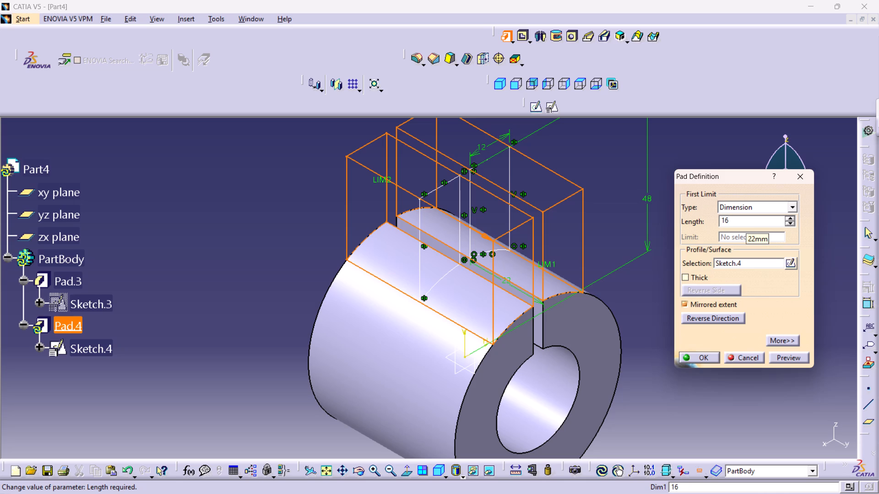
pyautogui.press('Return')
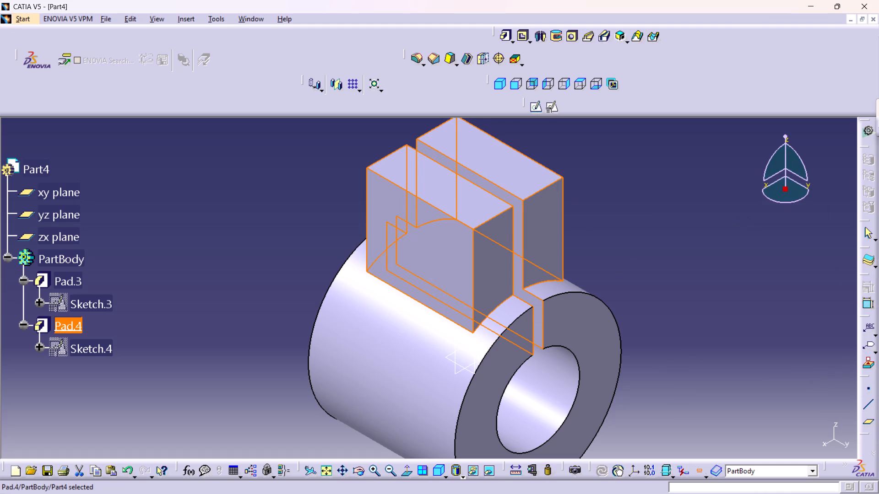
pyautogui.click(660, 229)
# Create a positioned sketch on the outer side face of the near lug, keeping the implicit origin and orientation.
pyautogui.moveTo(495, 266); pyautogui.dragTo(494, 258, button='middle')
pyautogui.rightClick(495, 266)
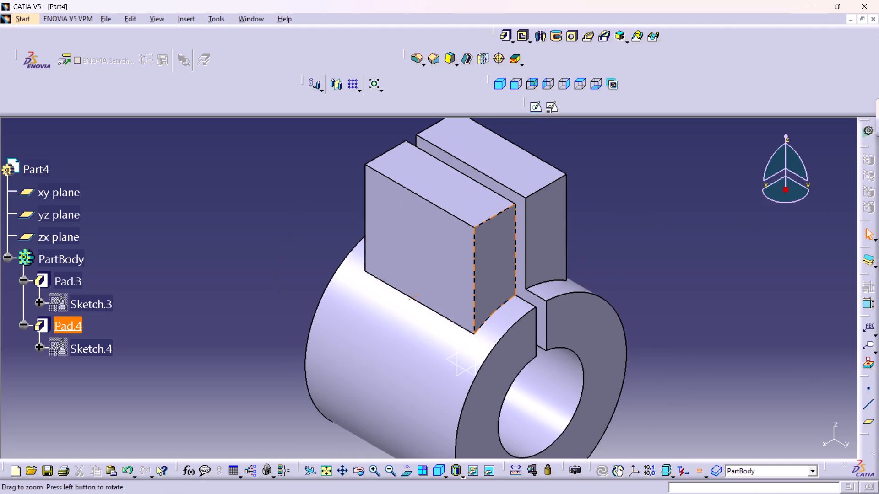
pyautogui.moveTo(494, 258); pyautogui.dragTo(494, 238, button='middle')
pyautogui.moveTo(500, 241); pyautogui.dragTo(501, 316, button='middle')
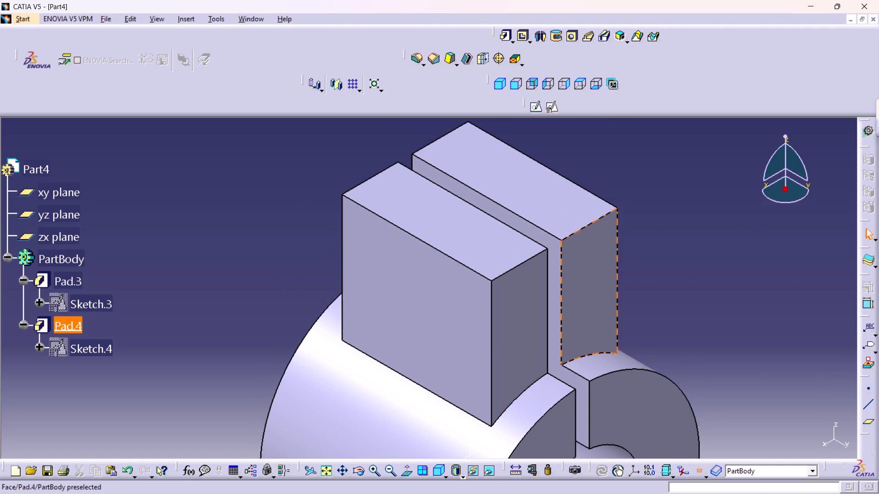
pyautogui.moveTo(519, 337); pyautogui.dragTo(520, 314, button='middle')
pyautogui.rightClick(519, 337)
pyautogui.moveTo(539, 321); pyautogui.dragTo(453, 342, button='middle')
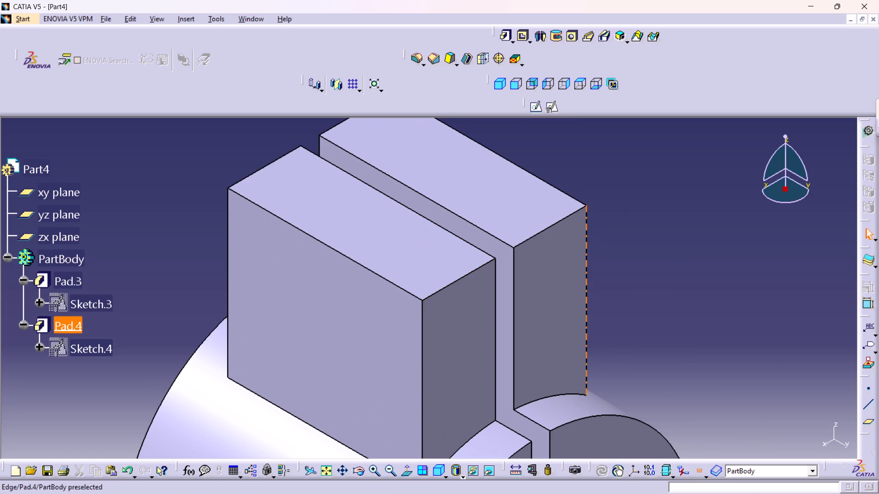
pyautogui.moveTo(537, 338); pyautogui.dragTo(538, 344, button='middle')
pyautogui.rightClick(536, 338)
pyautogui.moveTo(535, 338); pyautogui.dragTo(559, 280, button='middle')
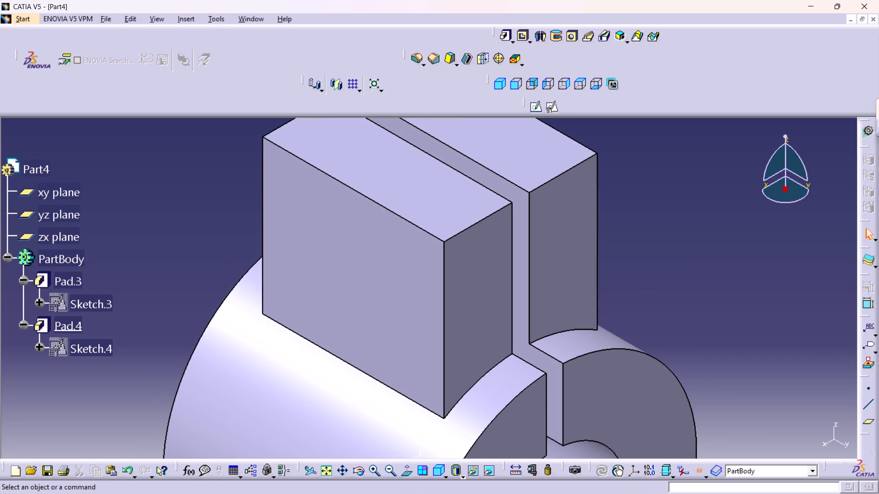
pyautogui.click(358, 267)
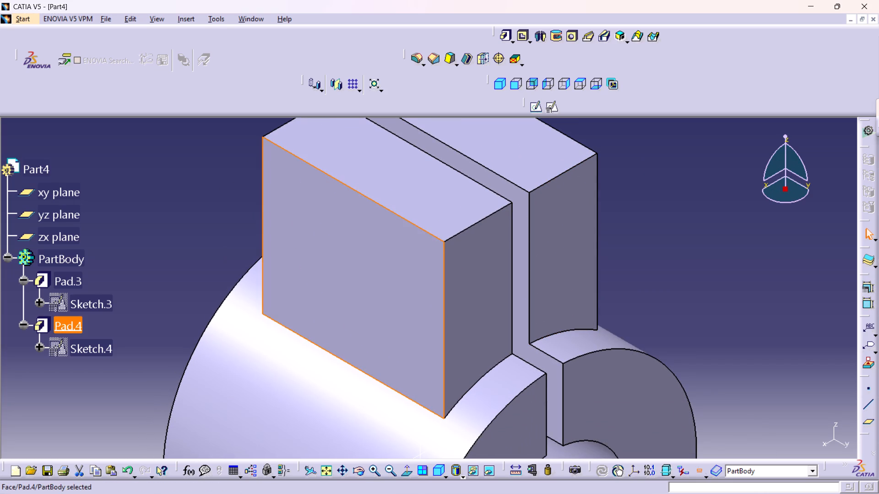
pyautogui.click(551, 107)
pyautogui.moveTo(395, 312); pyautogui.dragTo(418, 370, button='middle')
pyautogui.rightClick(392, 311)
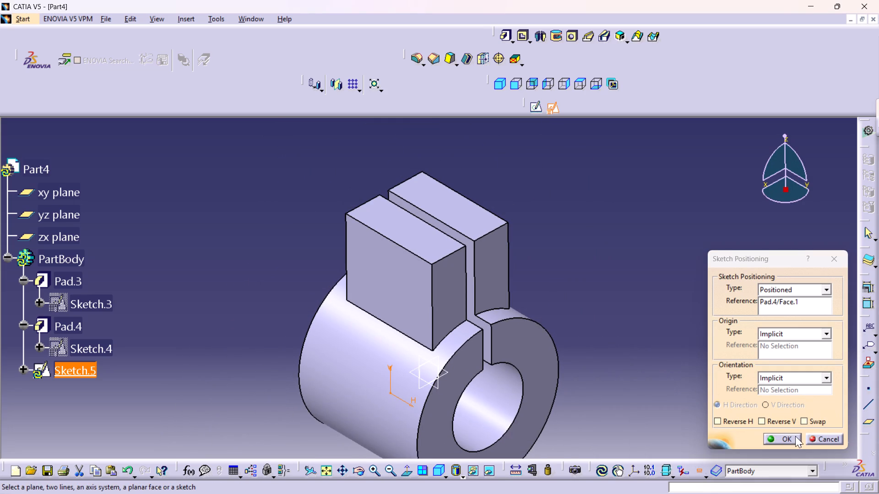
pyautogui.click(792, 434)
# Sketch a circle about 12.3 mm in diameter near the middle of the lug face.
pyautogui.moveTo(353, 295); pyautogui.dragTo(353, 260, button='middle')
pyautogui.rightClick(353, 293)
pyautogui.moveTo(343, 286); pyautogui.dragTo(406, 269, button='middle')
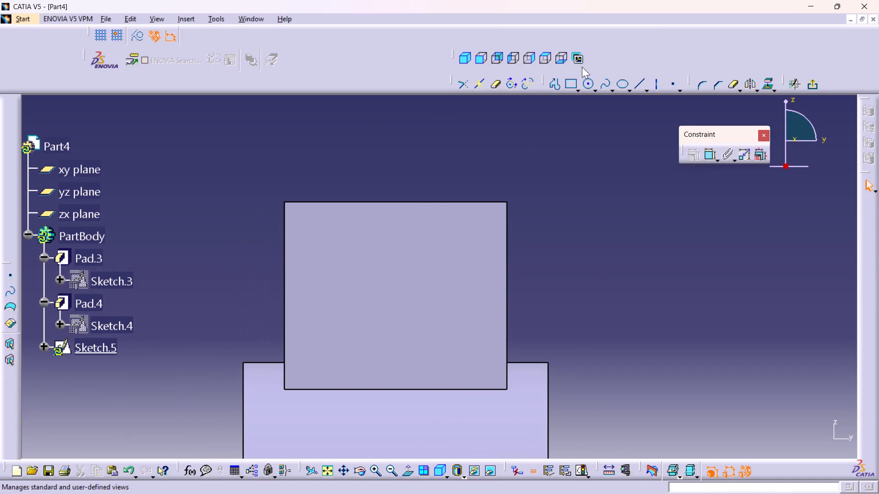
pyautogui.click(586, 85)
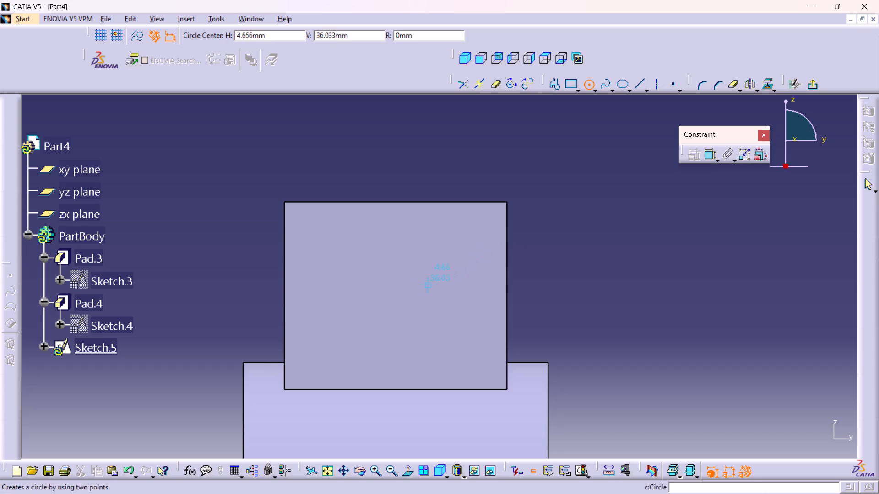
pyautogui.moveTo(393, 296); pyautogui.dragTo(396, 300)
pyautogui.click(407, 337)
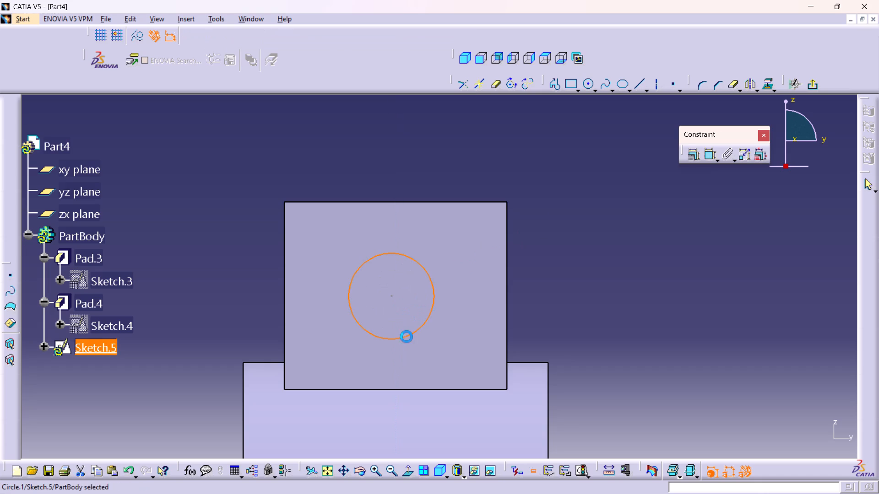
# Dimension the circle's diameter and set it to 12 mm.
pyautogui.moveTo(699, 177); pyautogui.dragTo(699, 181)
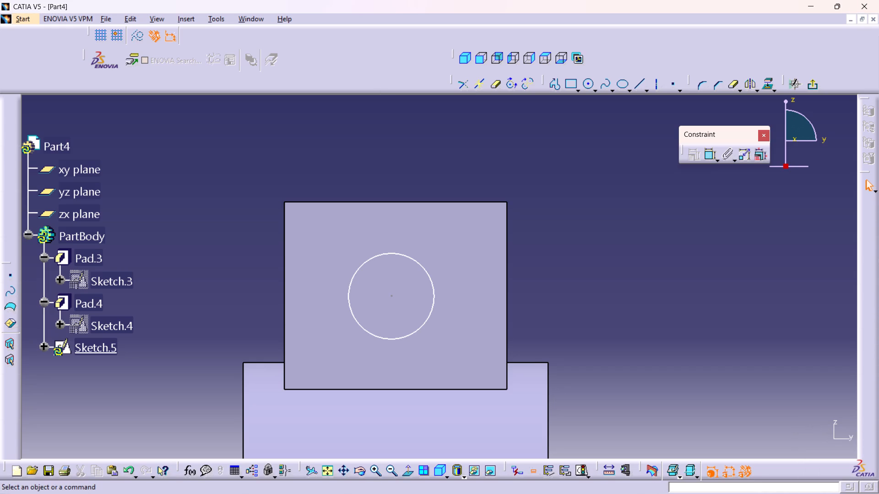
pyautogui.moveTo(711, 156); pyautogui.dragTo(711, 142)
pyautogui.click(711, 142)
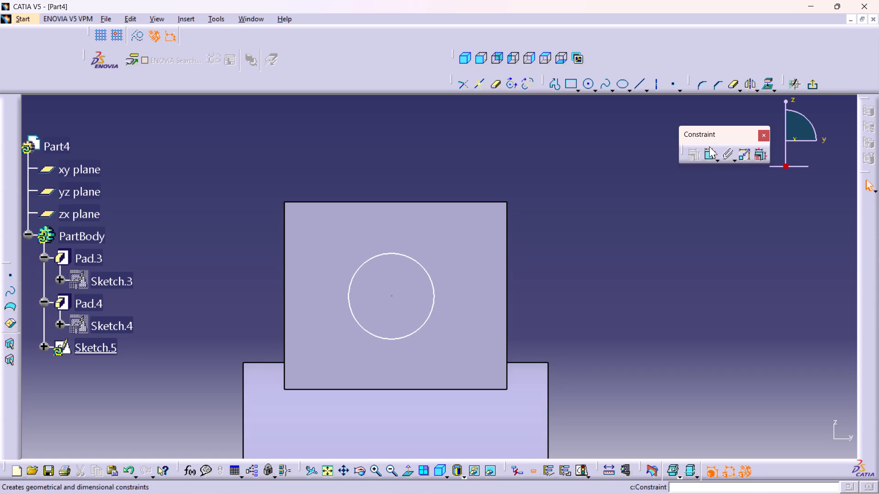
pyautogui.moveTo(709, 154); pyautogui.dragTo(721, 144)
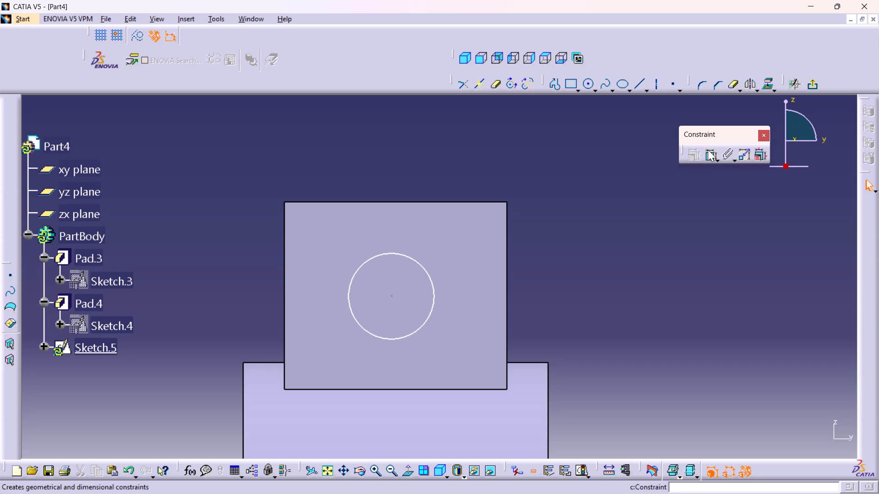
pyautogui.click(708, 150)
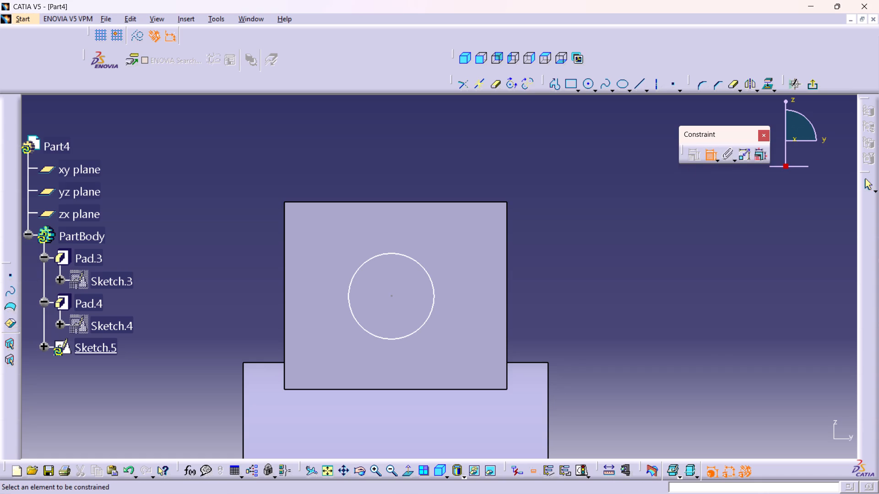
pyautogui.click(412, 258)
pyautogui.click(614, 214)
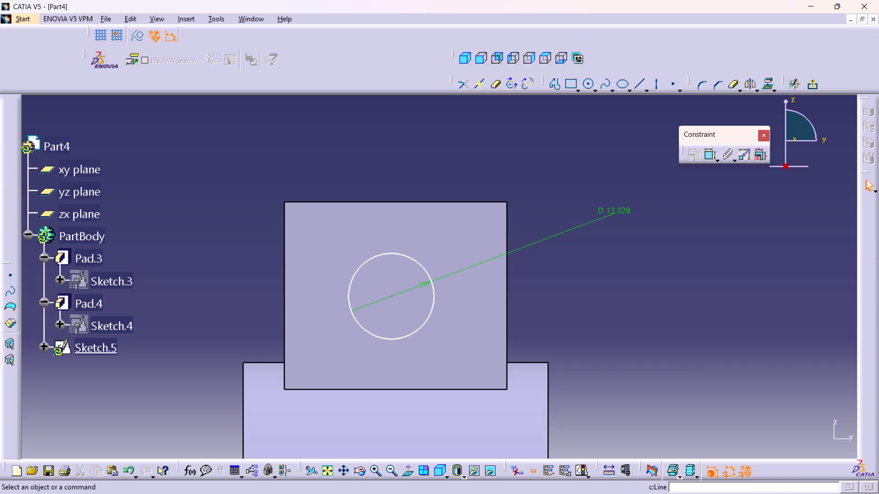
pyautogui.doubleClick(615, 207)
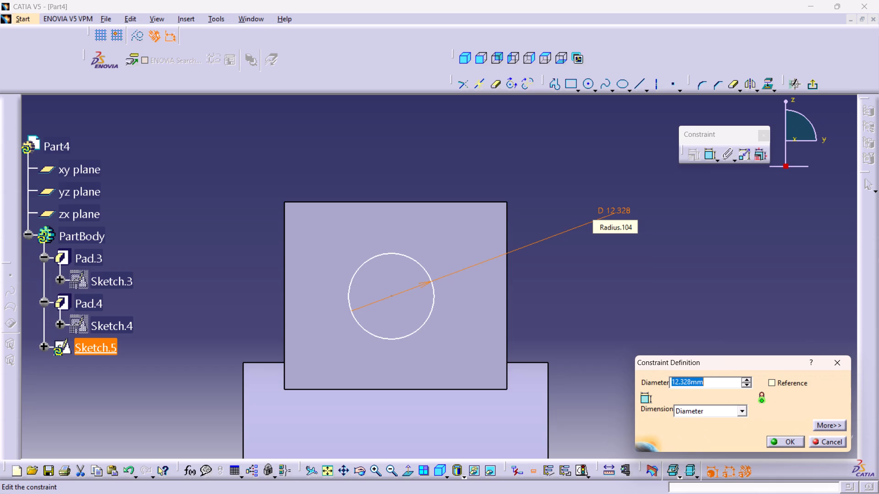
pyautogui.write('12')
pyautogui.press('Return')
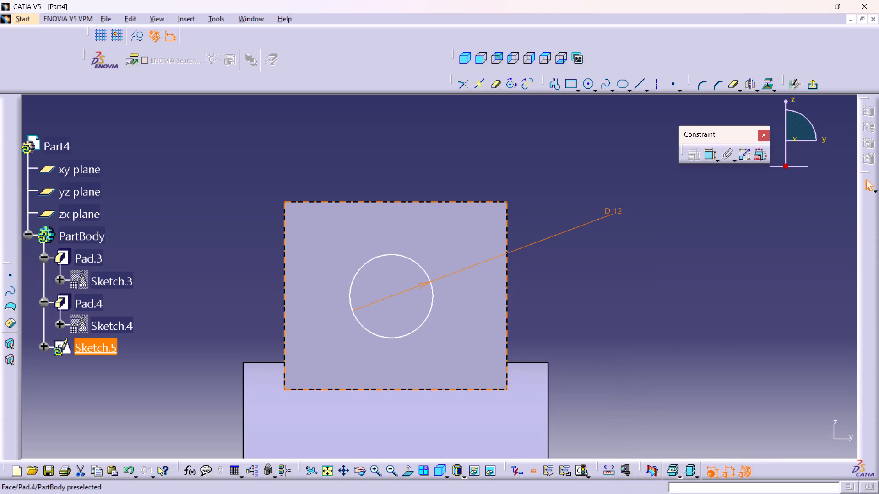
# Move the circle's centre point slightly so it lies roughly midway across the lug face's width.
pyautogui.moveTo(390, 294); pyautogui.dragTo(395, 299)
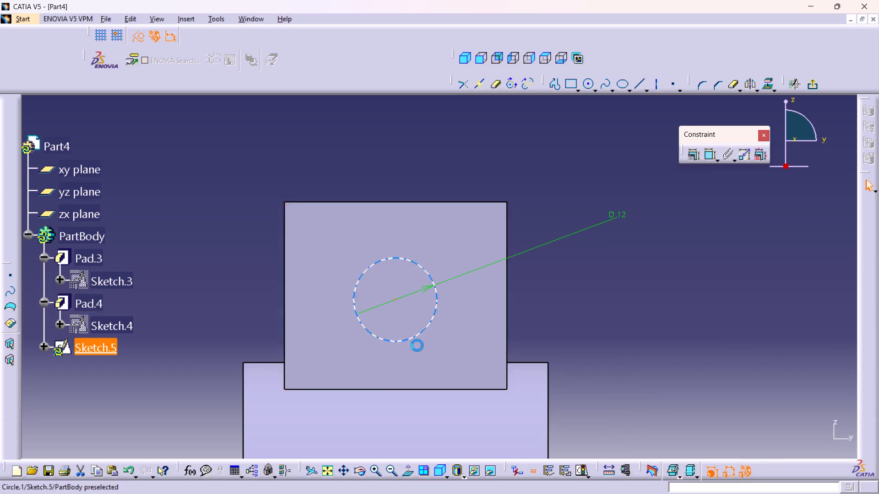
pyautogui.click(444, 389)
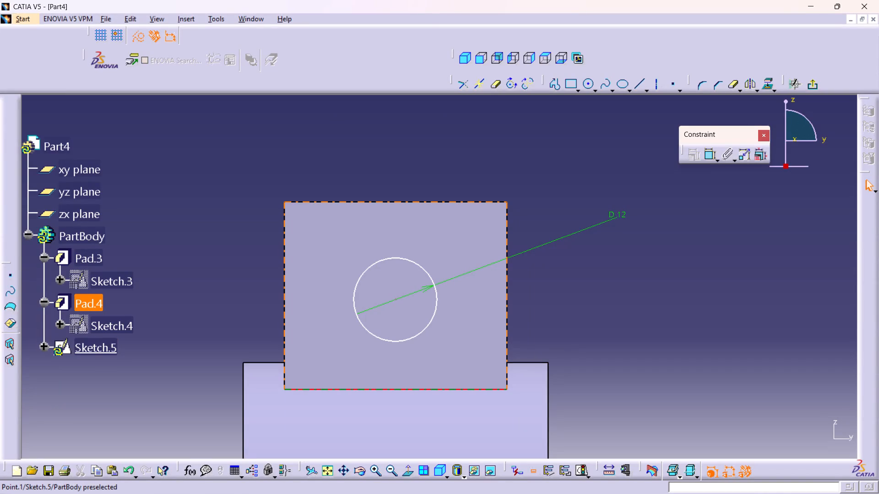
pyautogui.click(674, 239)
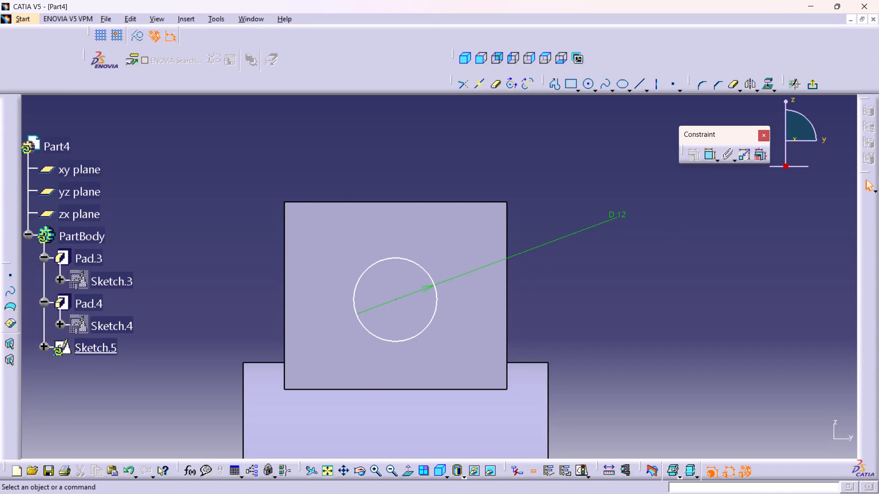
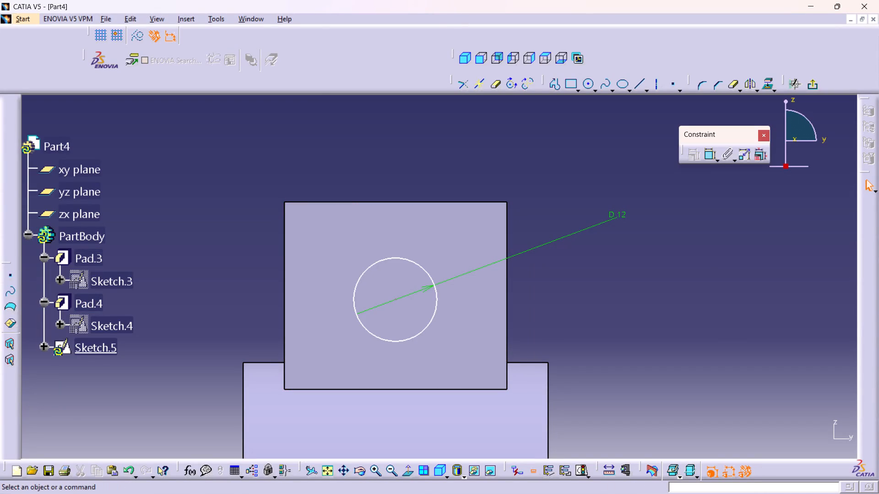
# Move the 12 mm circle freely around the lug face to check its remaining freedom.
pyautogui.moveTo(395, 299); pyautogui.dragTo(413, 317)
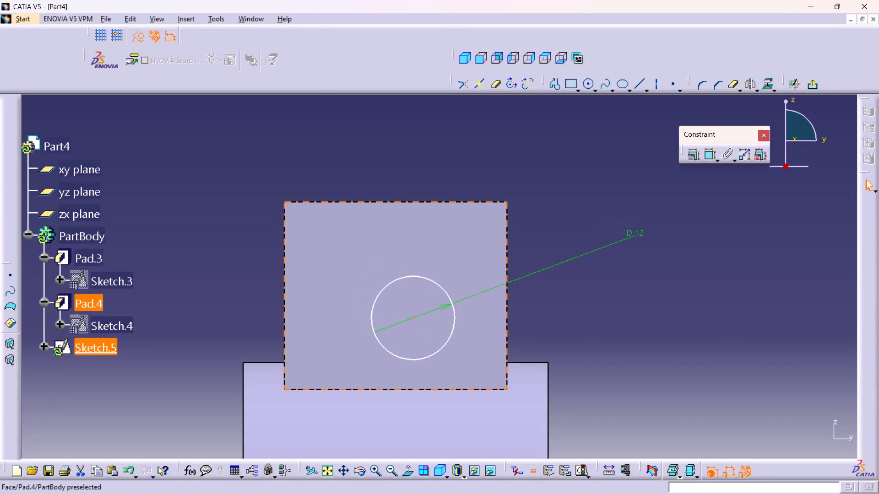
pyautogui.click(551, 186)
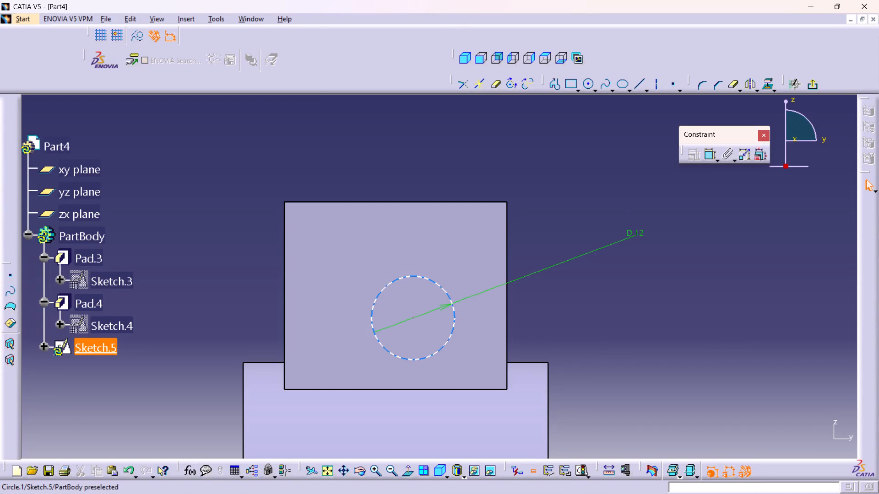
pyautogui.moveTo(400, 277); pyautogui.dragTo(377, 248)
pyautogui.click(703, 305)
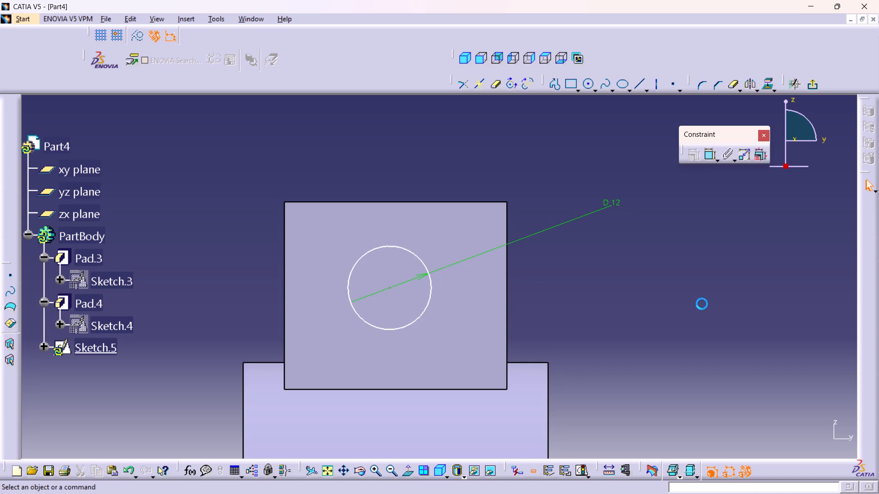
# Dimension the horizontal distance from the circle's centre to the lug's right vertical edge and set it to 16 mm.
pyautogui.doubleClick(709, 156)
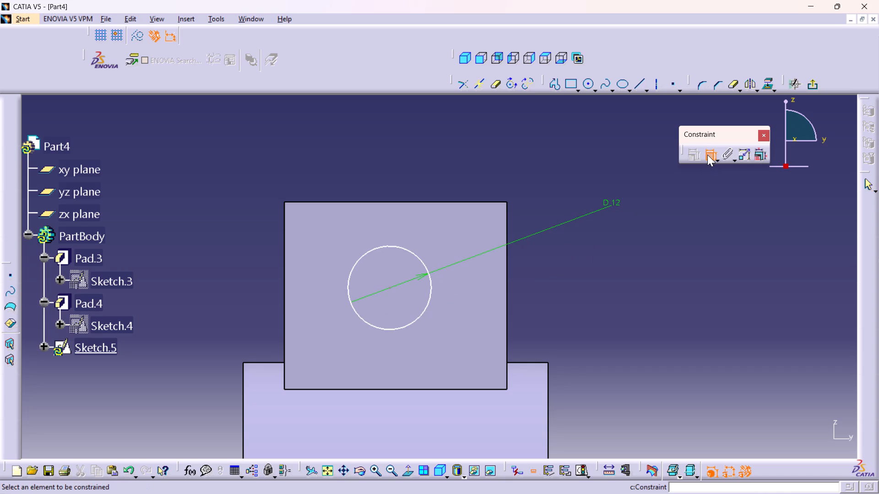
pyautogui.click(390, 289)
pyautogui.moveTo(506, 303); pyautogui.dragTo(505, 297)
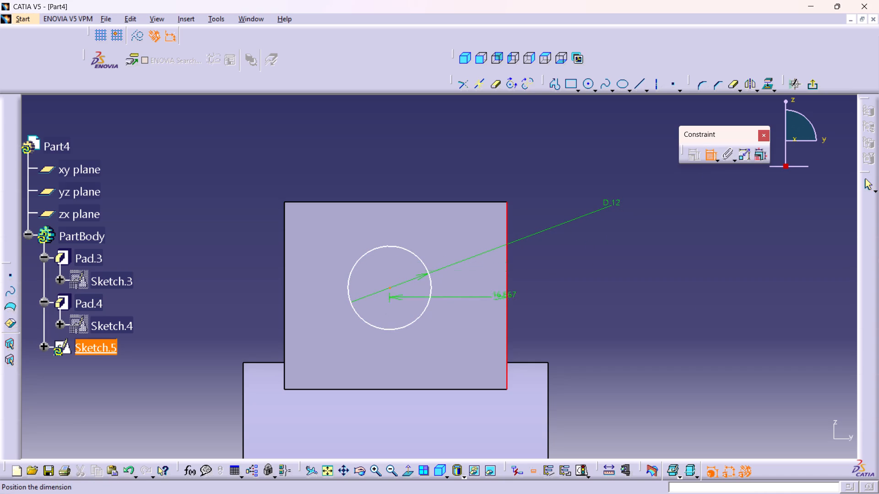
pyautogui.click(461, 145)
pyautogui.doubleClick(457, 141)
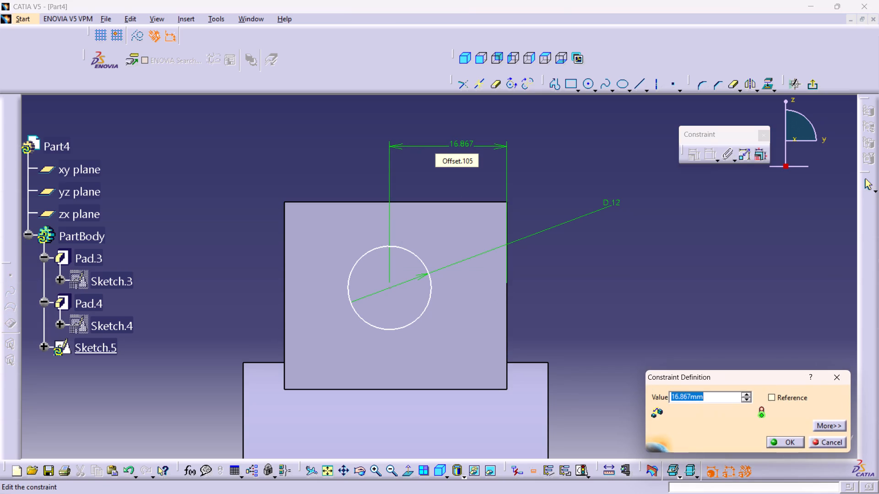
pyautogui.write('16')
pyautogui.press('Return')
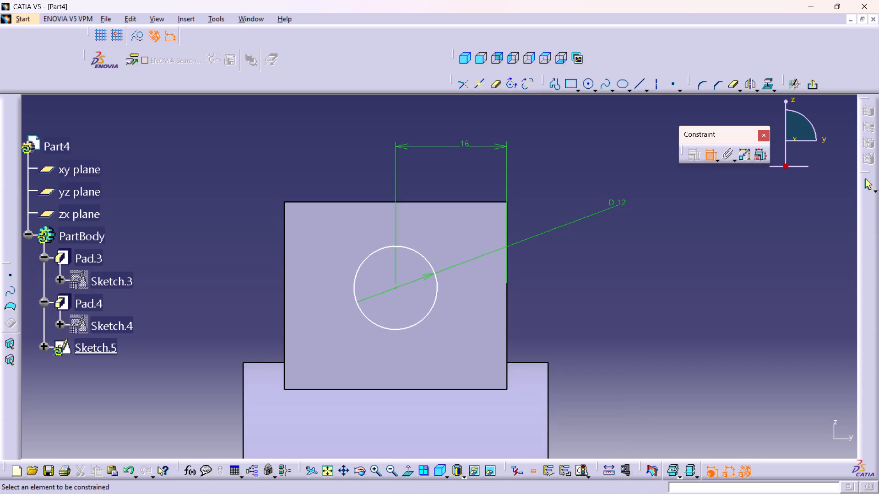
# Dimension the vertical distance from the circle's centre to the lug's top edge and set it to 12 mm.
pyautogui.click(395, 289)
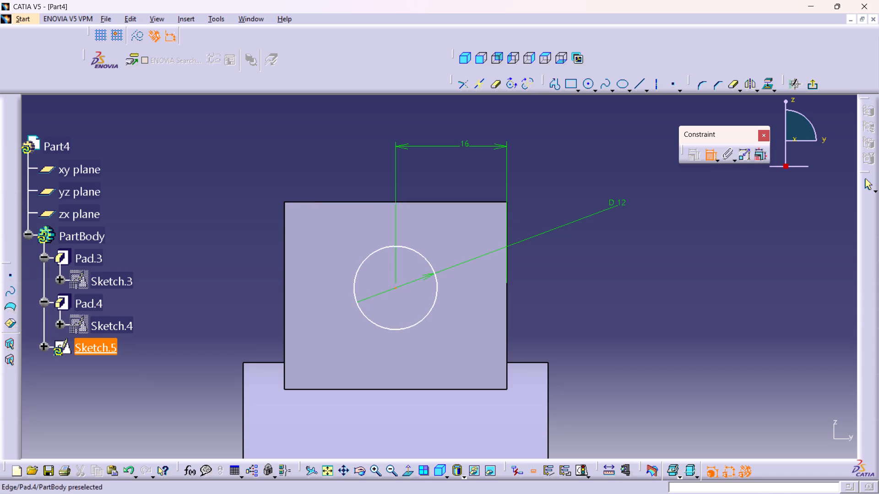
pyautogui.click(461, 202)
pyautogui.click(667, 267)
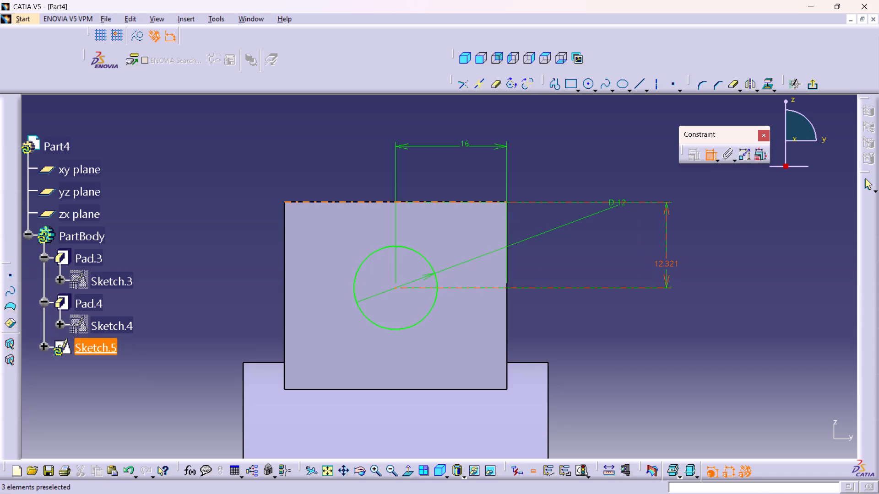
pyautogui.click(664, 263)
pyautogui.moveTo(664, 263); pyautogui.dragTo(670, 256)
pyautogui.write('12')
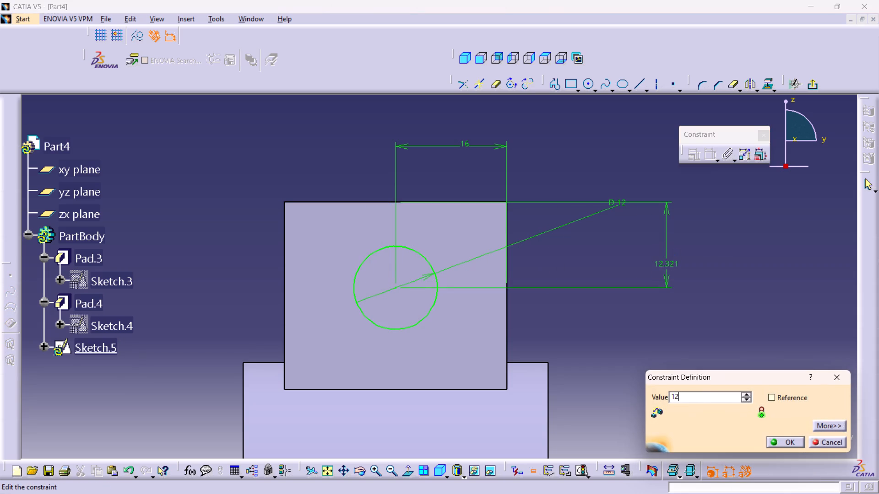
pyautogui.press('Return')
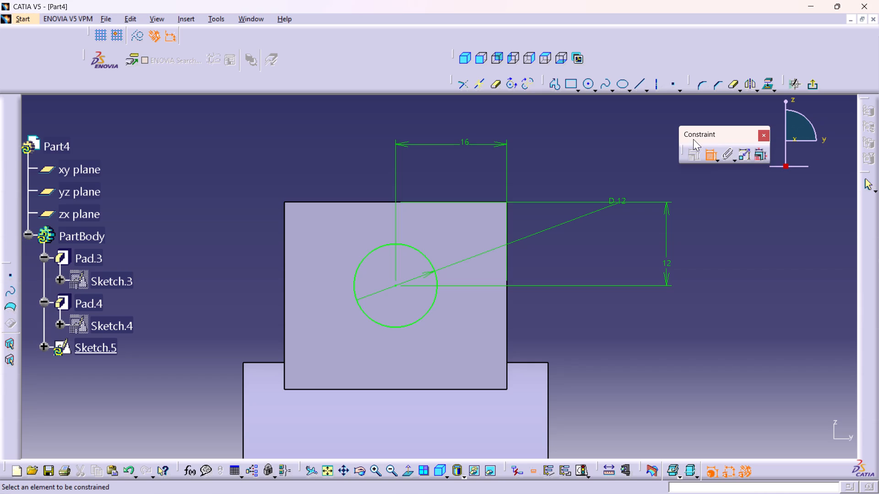
# Exit the sketch and cut the circle through both lugs as a Pocket with the limit type Up to last.
pyautogui.click(814, 85)
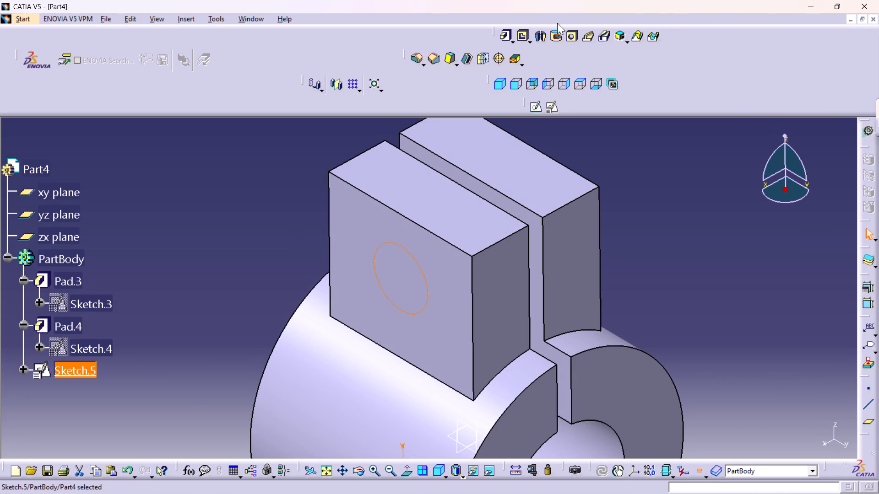
pyautogui.click(523, 34)
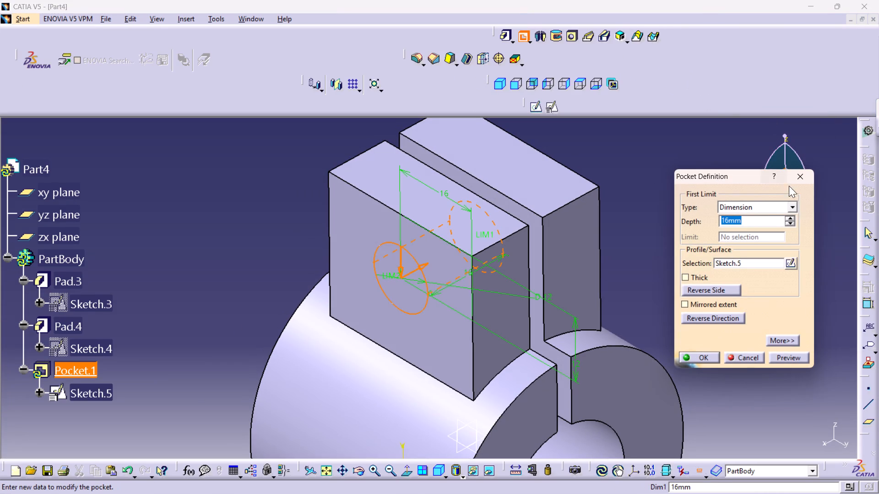
pyautogui.click(796, 207)
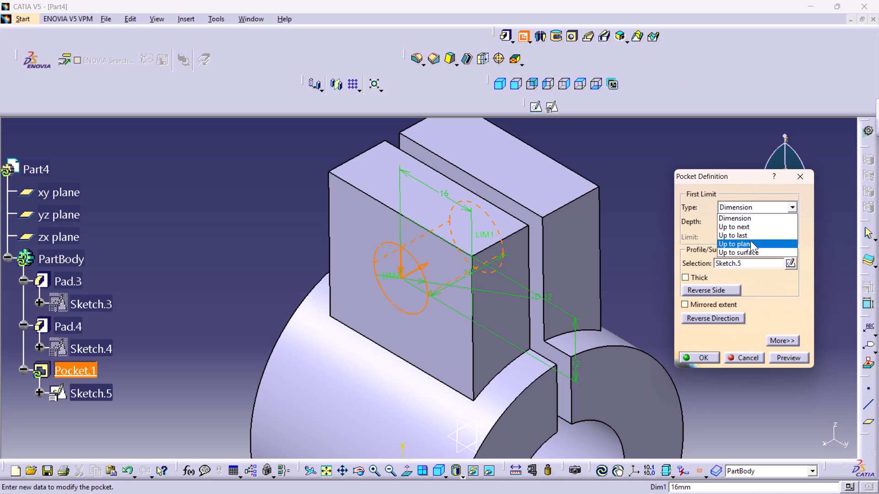
pyautogui.click(743, 235)
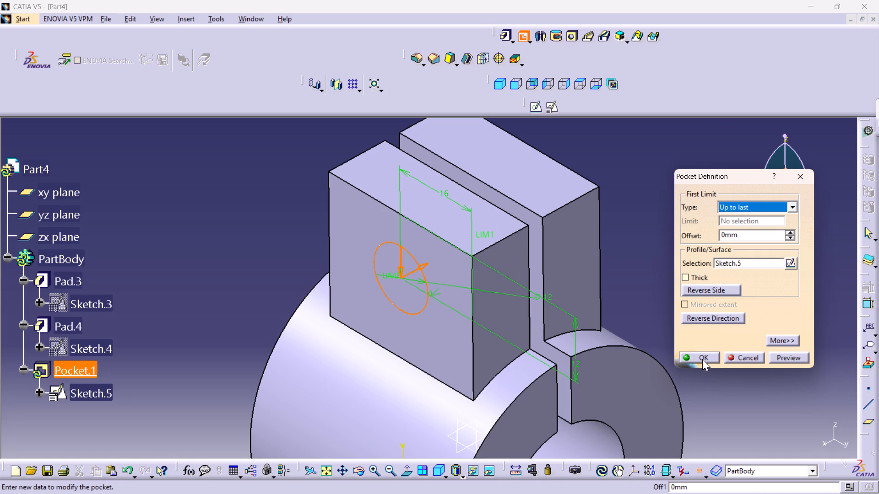
pyautogui.click(702, 357)
pyautogui.click(712, 313)
# Examine the hole through both lugs and the overall bracket from several angles, including the isometric view.
pyautogui.moveTo(719, 289); pyautogui.dragTo(626, 298, button='middle')
pyautogui.moveTo(719, 289); pyautogui.dragTo(626, 298, button='right')
pyautogui.moveTo(558, 279); pyautogui.dragTo(505, 284, button='middle')
pyautogui.moveTo(558, 279); pyautogui.dragTo(505, 284, button='right')
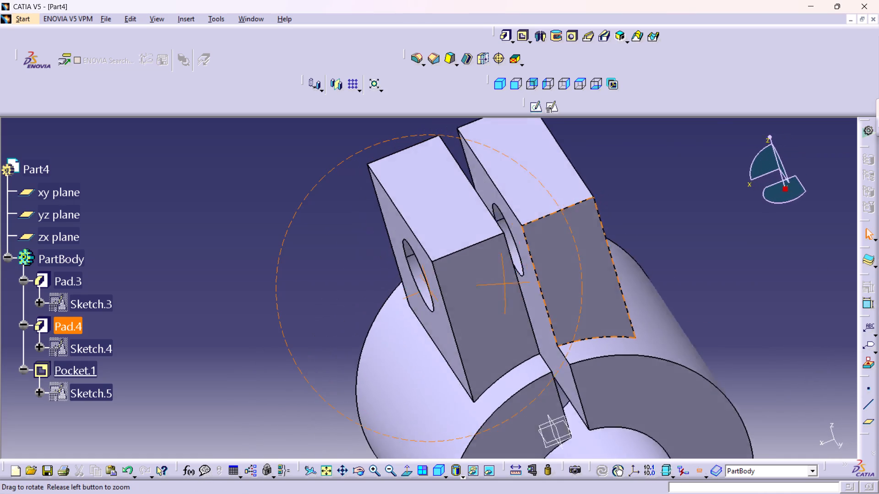
pyautogui.moveTo(505, 284); pyautogui.dragTo(652, 176, button='middle')
pyautogui.moveTo(505, 284); pyautogui.dragTo(652, 176, button='right')
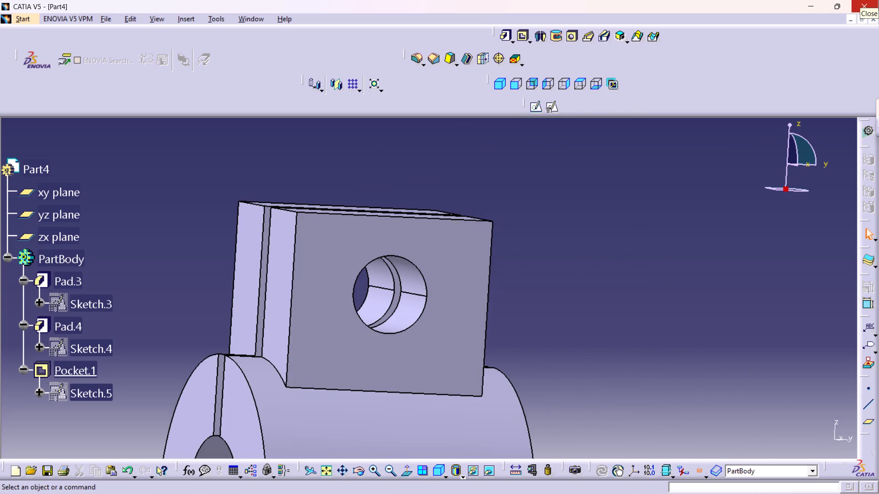
pyautogui.click(496, 83)
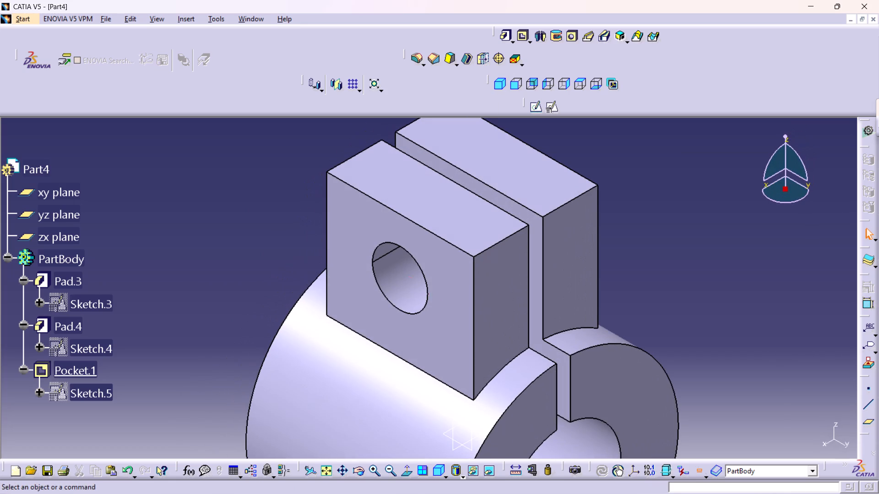
pyautogui.moveTo(623, 205); pyautogui.dragTo(624, 224, button='middle')
pyautogui.rightClick(623, 205)
pyautogui.scroll(1, 625, 228)
pyautogui.moveTo(625, 228); pyautogui.dragTo(670, 212, button='middle')
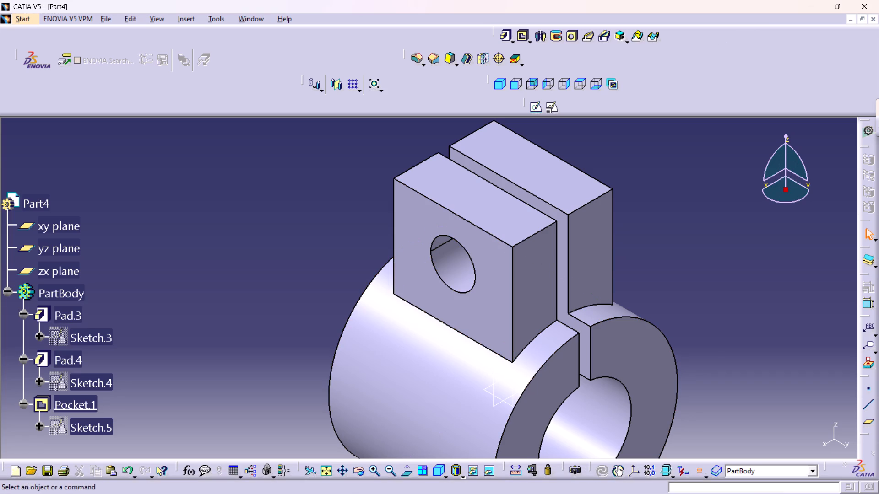
pyautogui.moveTo(695, 262); pyautogui.dragTo(716, 270, button='middle')
pyautogui.rightClick(695, 262)
pyautogui.moveTo(727, 266); pyautogui.dragTo(705, 257, button='middle')
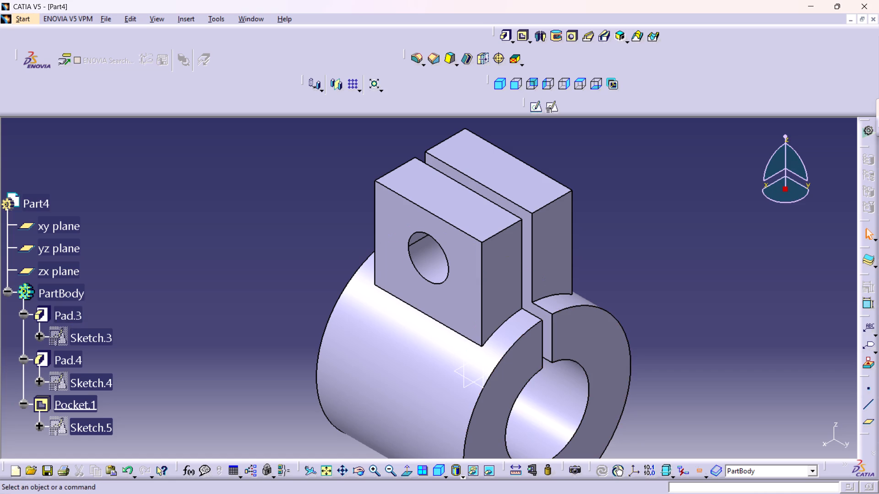
pyautogui.moveTo(657, 301); pyautogui.dragTo(652, 250, button='middle')
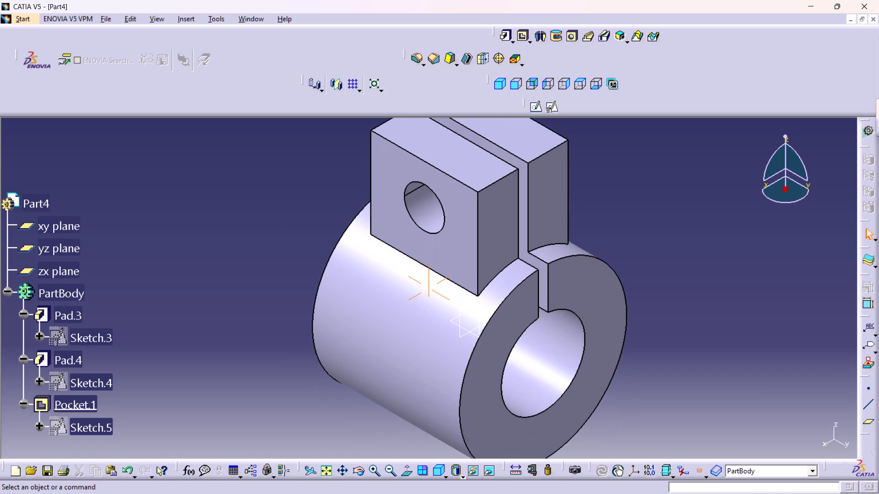
pyautogui.moveTo(652, 250); pyautogui.dragTo(653, 257, button='middle')
pyautogui.rightClick(652, 250)
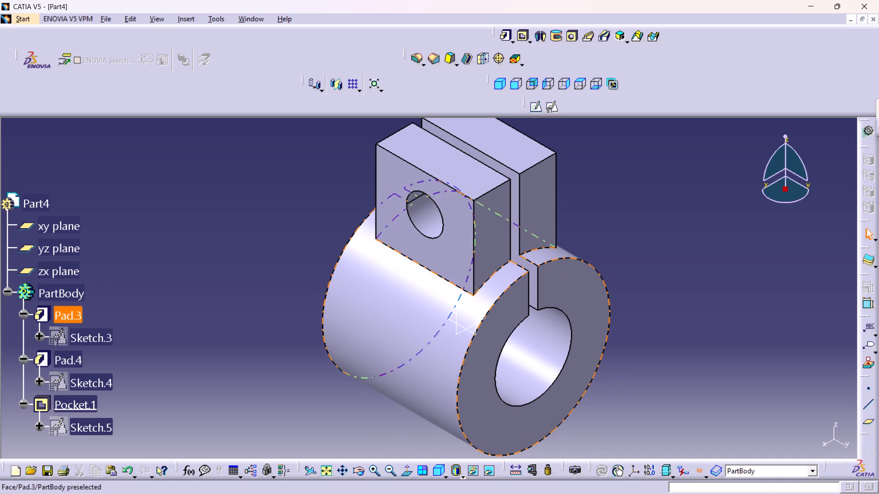
# Create a positioned sketch on the ring's annular end face on the negative Y side, keeping the implicit origin and orientation.
pyautogui.moveTo(212, 246); pyautogui.dragTo(217, 248, button='middle')
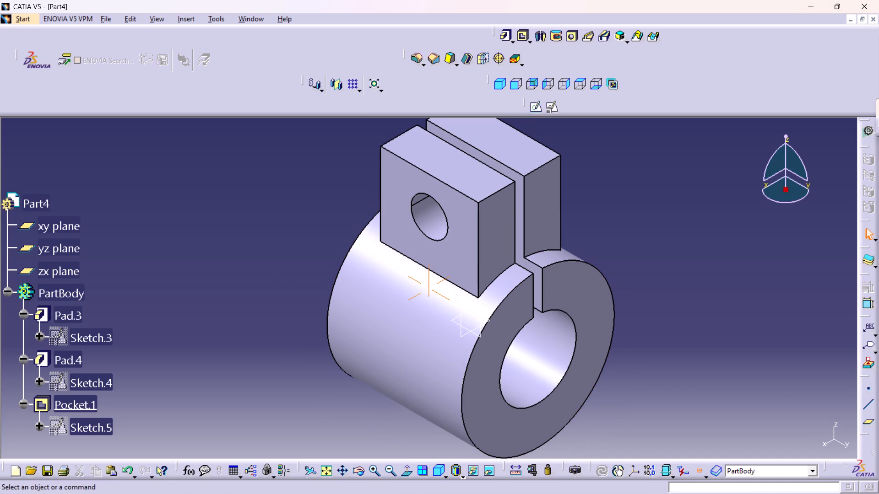
pyautogui.moveTo(217, 248); pyautogui.dragTo(260, 305, button='middle')
pyautogui.moveTo(217, 248); pyautogui.dragTo(260, 305, button='right')
pyautogui.moveTo(262, 298); pyautogui.dragTo(339, 280, button='middle')
pyautogui.moveTo(283, 289); pyautogui.dragTo(339, 280, button='right')
pyautogui.moveTo(340, 280); pyautogui.dragTo(346, 280, button='middle')
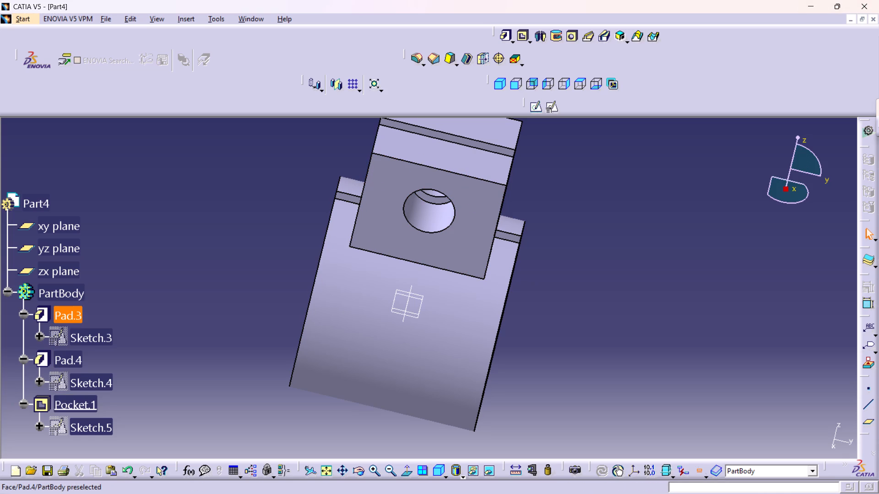
pyautogui.moveTo(307, 262); pyautogui.dragTo(370, 278, button='middle')
pyautogui.moveTo(307, 262); pyautogui.dragTo(370, 278, button='right')
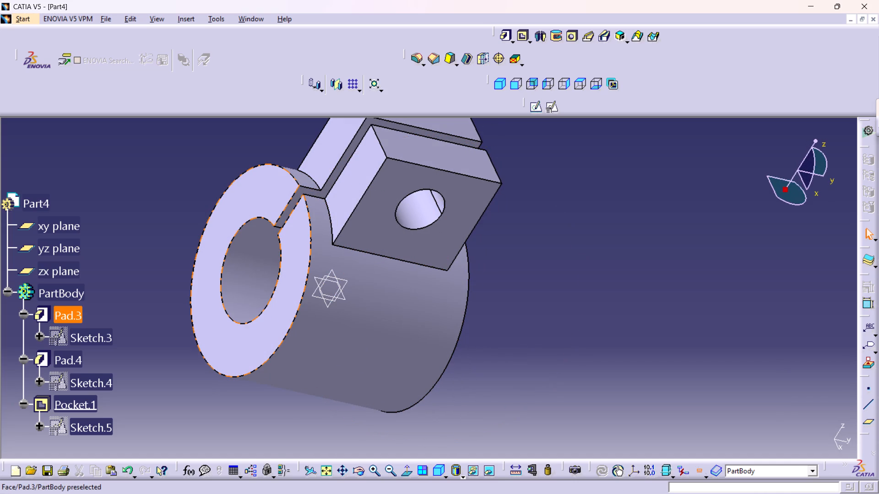
pyautogui.click(284, 299)
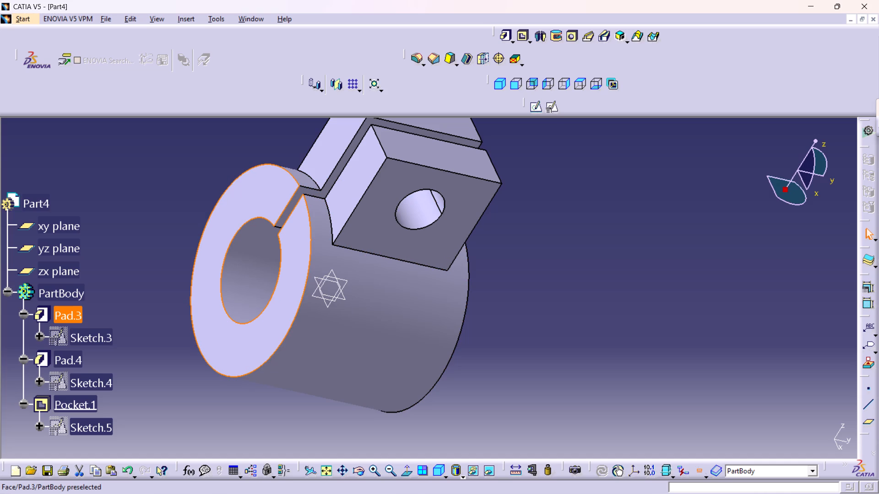
pyautogui.click(554, 107)
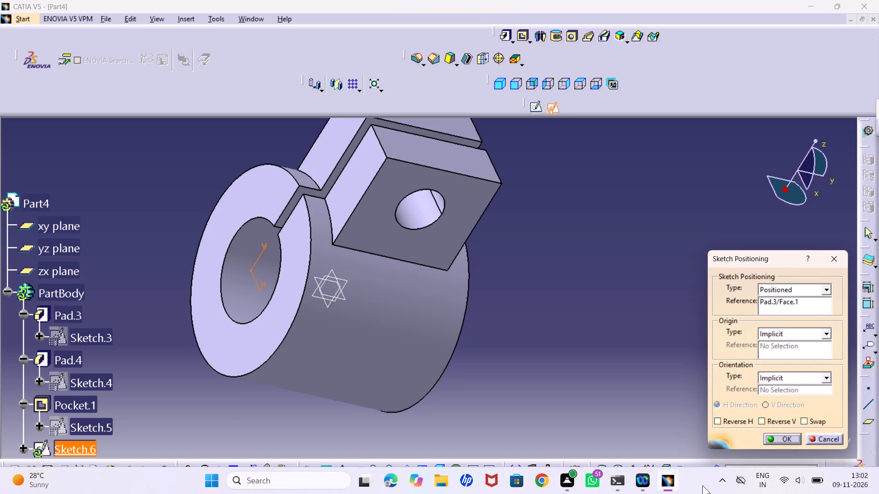
pyautogui.click(772, 437)
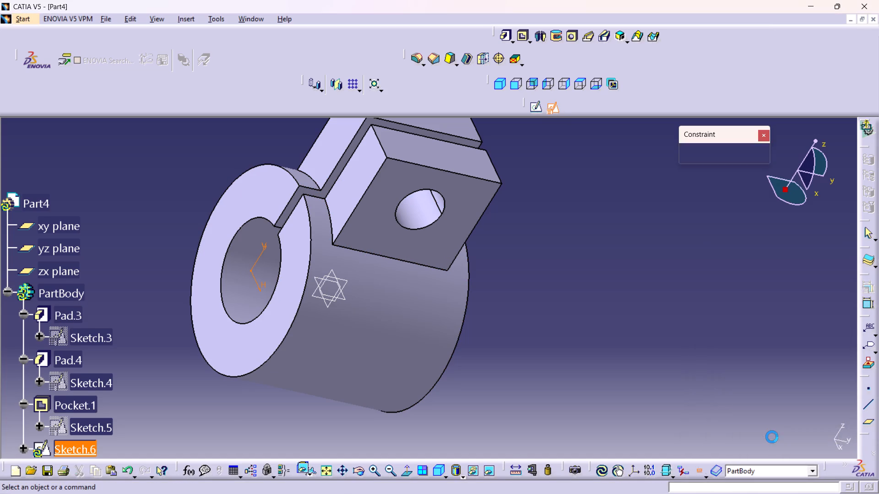
# Start a profile on the H axis about 35 mm from the centre, negative side, with a line about 95 mm long sloping down and outward.
pyautogui.moveTo(446, 386); pyautogui.dragTo(615, 308, button='middle')
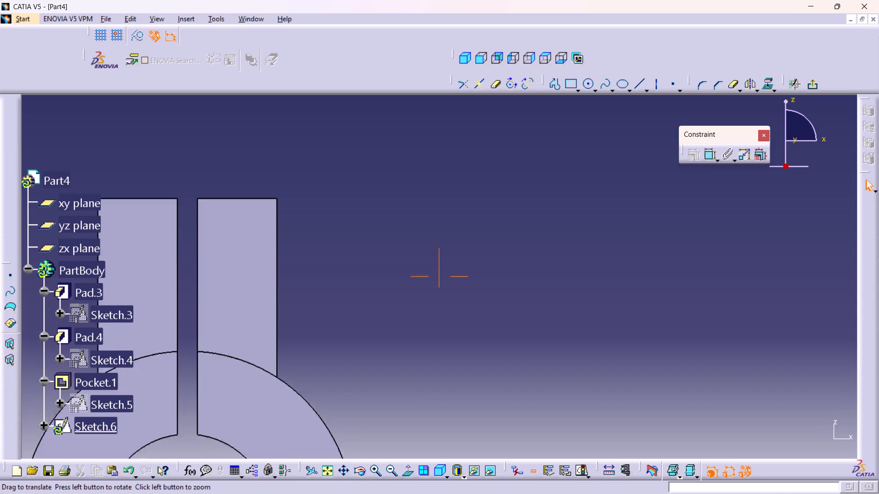
pyautogui.moveTo(615, 308); pyautogui.dragTo(696, 263, button='middle')
pyautogui.moveTo(556, 305); pyautogui.dragTo(561, 348, button='middle')
pyautogui.rightClick(556, 305)
pyautogui.moveTo(549, 342); pyautogui.dragTo(550, 336, button='middle')
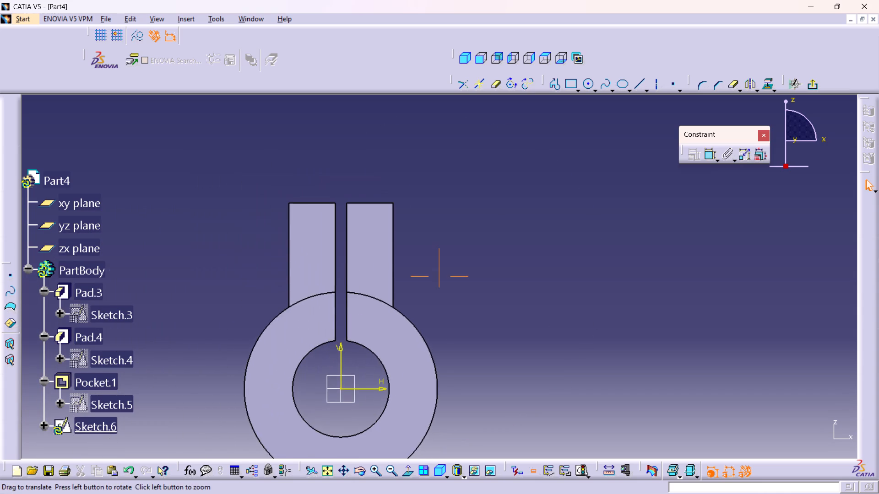
pyautogui.moveTo(550, 336); pyautogui.dragTo(608, 270, button='middle')
pyautogui.moveTo(574, 318); pyautogui.dragTo(595, 253, button='middle')
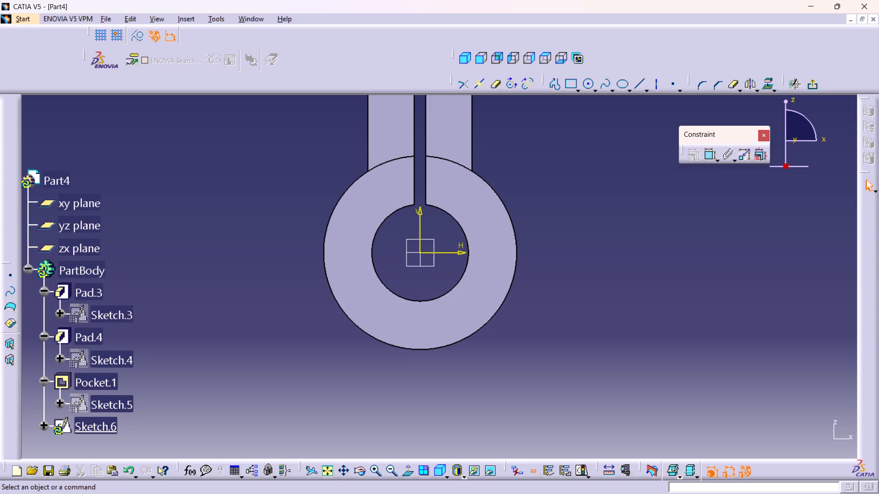
pyautogui.moveTo(549, 340); pyautogui.dragTo(559, 302, button='middle')
pyautogui.moveTo(592, 315); pyautogui.dragTo(597, 293, button='middle')
pyautogui.scroll(1, 597, 308)
pyautogui.scroll(-1, 575, 290)
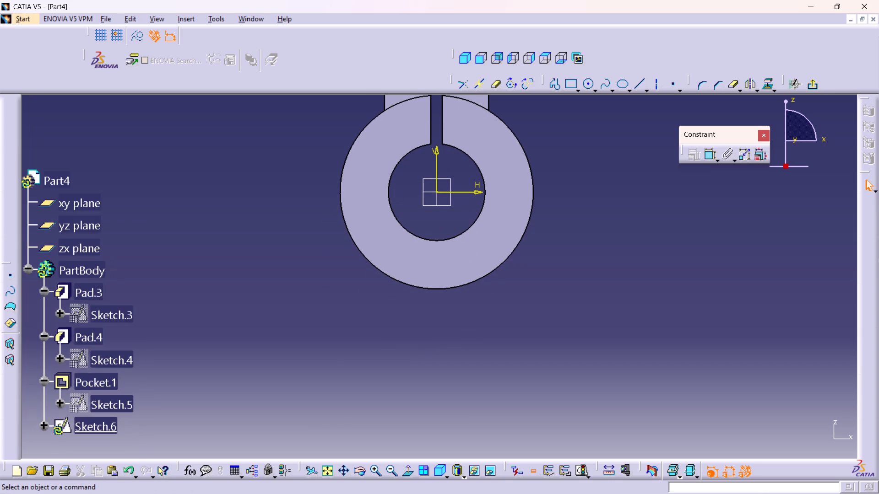
pyautogui.scroll(-1, 611, 313)
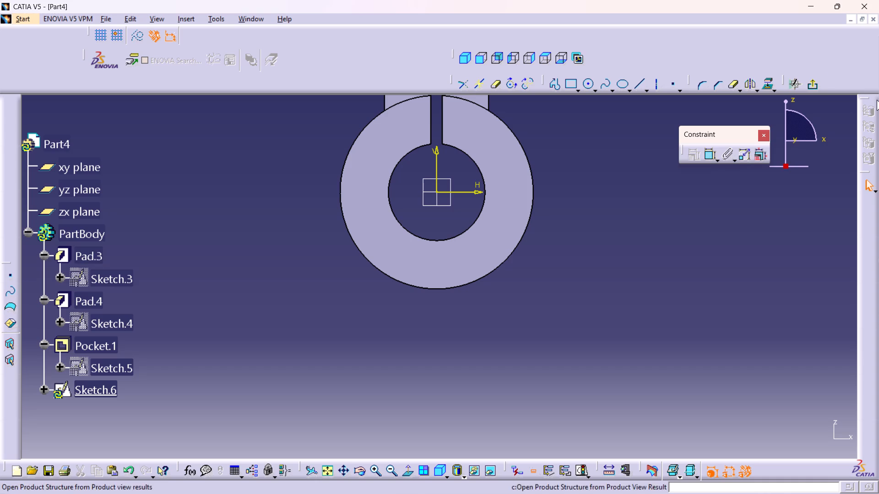
pyautogui.click(557, 84)
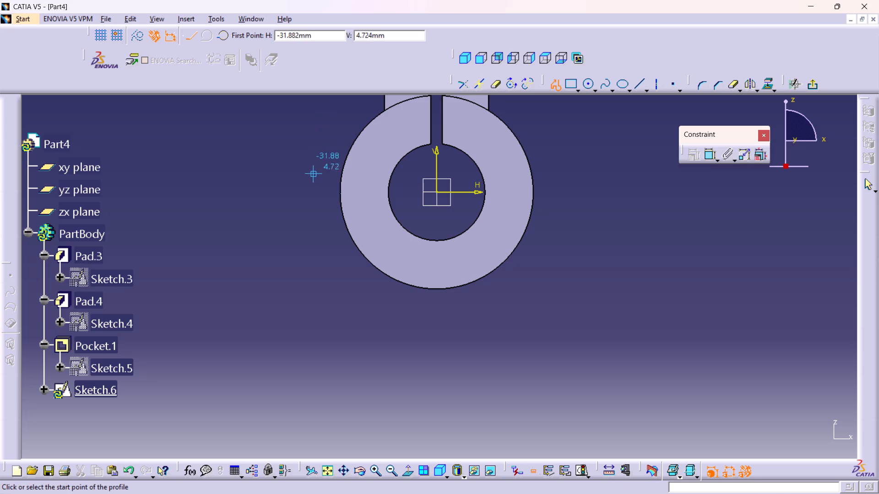
pyautogui.moveTo(325, 202); pyautogui.dragTo(326, 233, button='middle')
pyautogui.rightClick(325, 202)
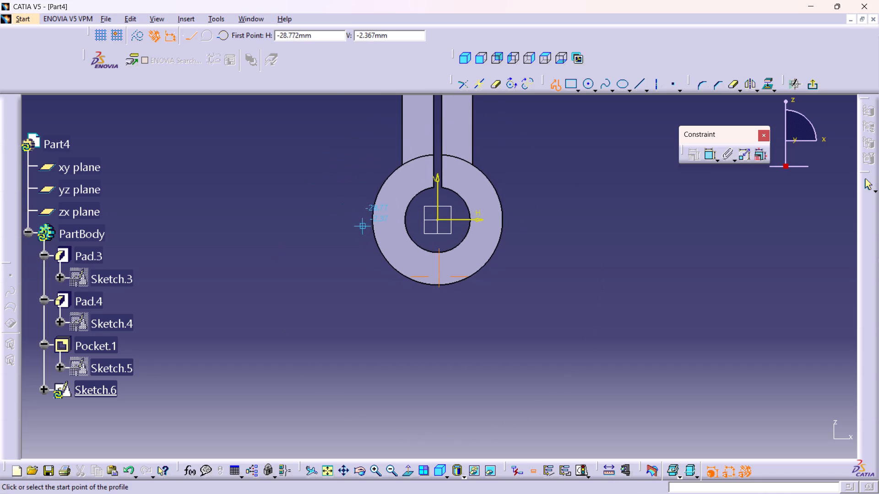
pyautogui.moveTo(326, 233); pyautogui.dragTo(328, 233, button='middle')
pyautogui.moveTo(330, 242); pyautogui.dragTo(330, 179, button='middle')
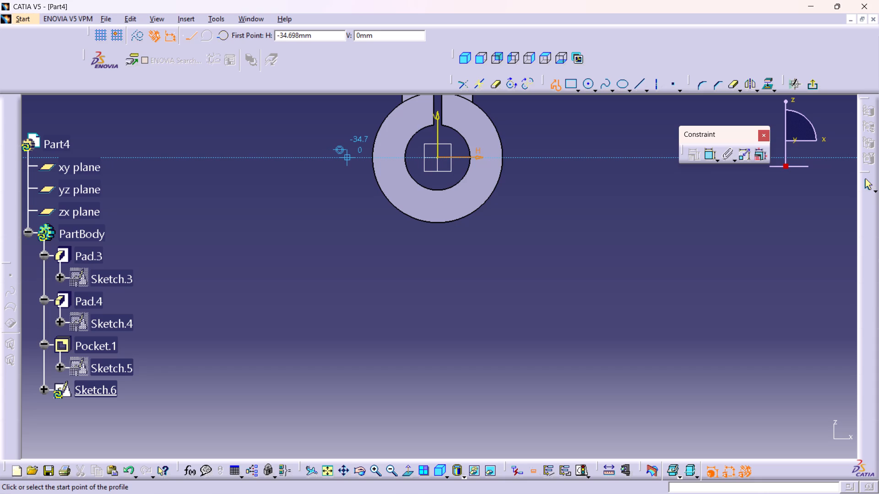
pyautogui.click(348, 156)
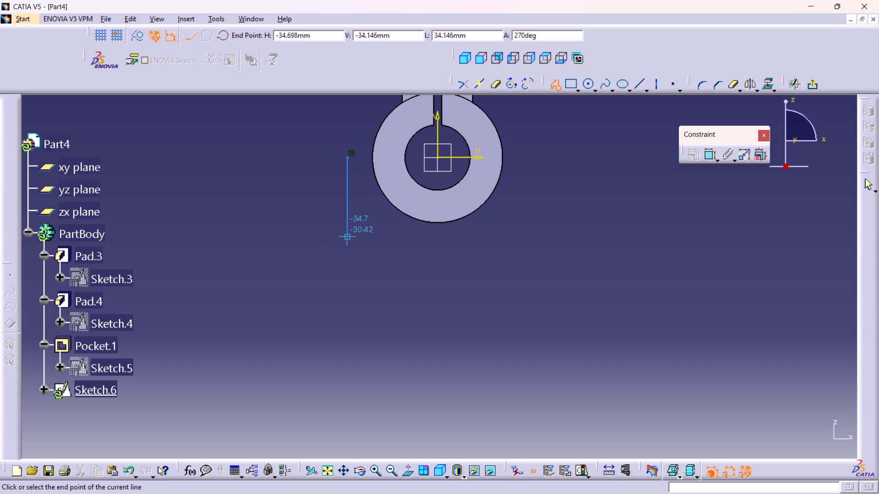
pyautogui.click(300, 403)
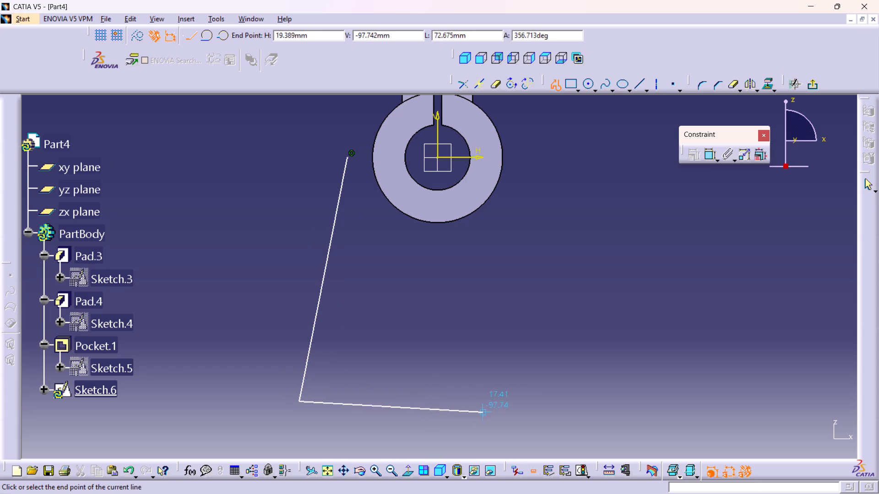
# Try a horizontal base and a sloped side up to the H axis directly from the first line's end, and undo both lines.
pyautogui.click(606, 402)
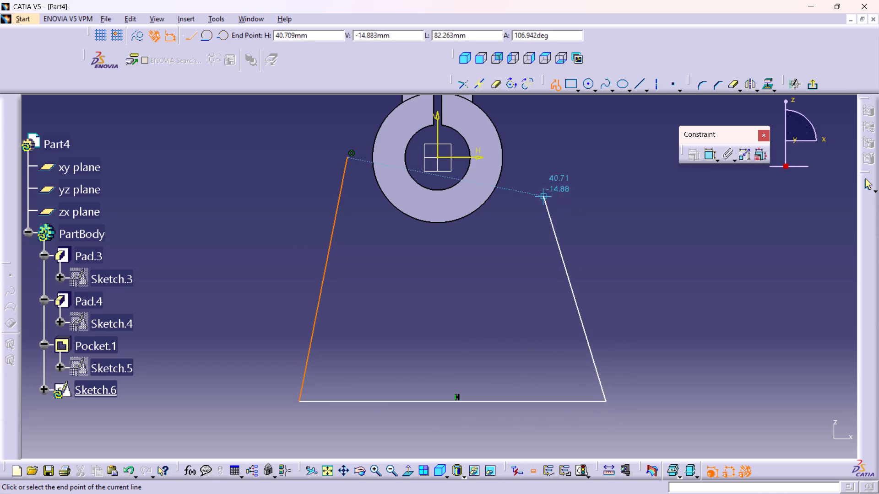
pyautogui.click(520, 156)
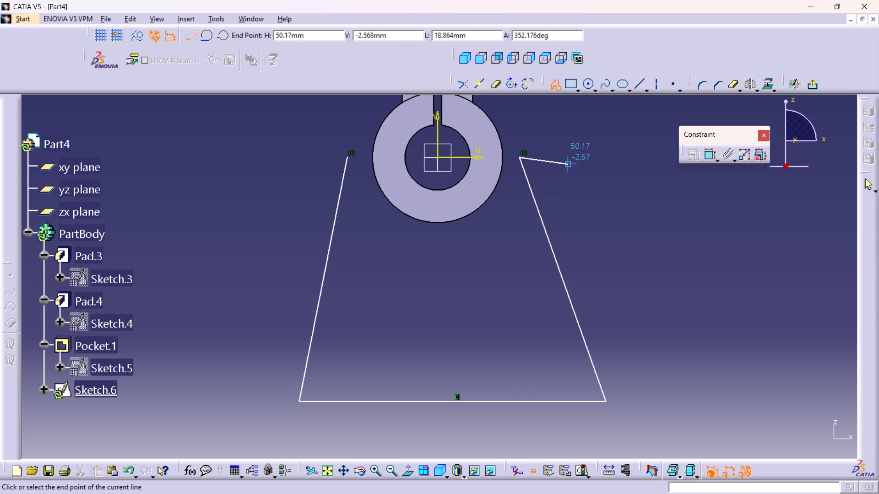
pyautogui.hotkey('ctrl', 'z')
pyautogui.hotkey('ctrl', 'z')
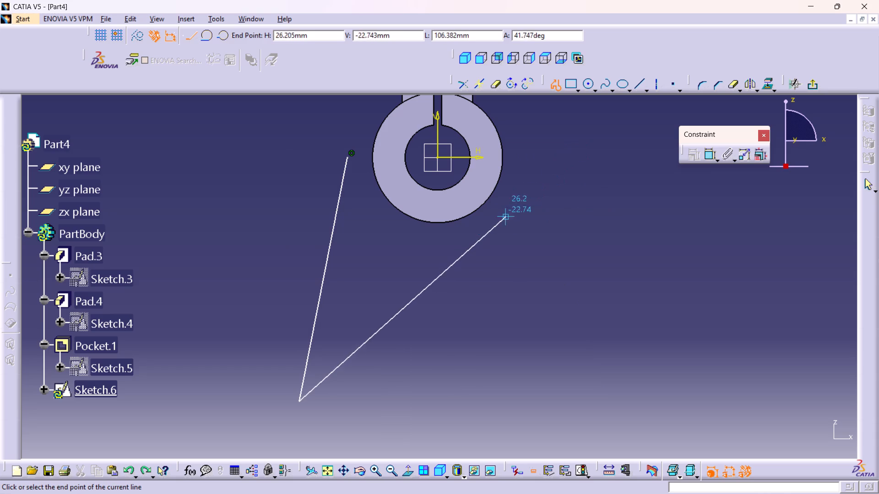
# Finish the open profile with lines about 13 mm down, 126 mm across, 14 mm up, and a slope to the H axis about 35 mm from centre.
pyautogui.moveTo(363, 338); pyautogui.dragTo(364, 276, button='middle')
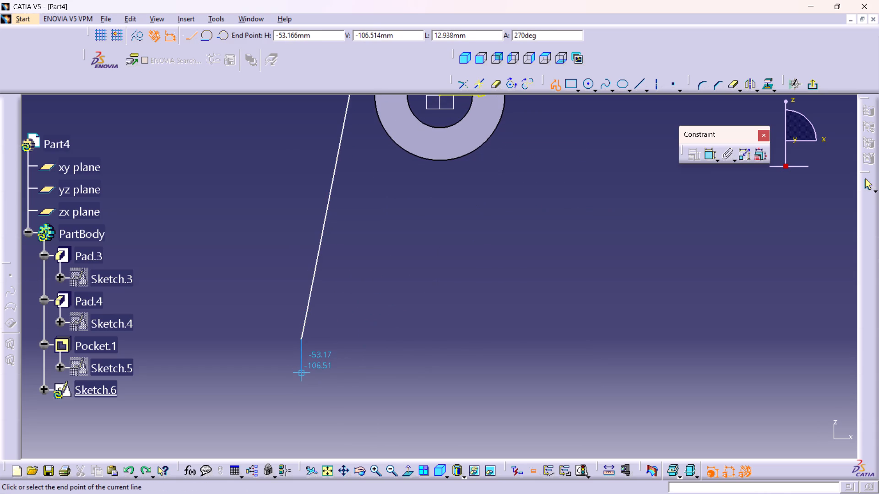
pyautogui.click(301, 372)
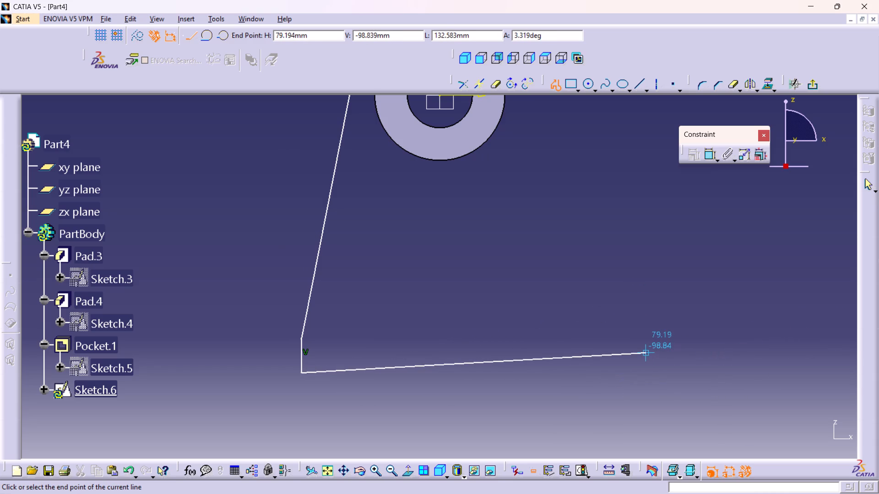
pyautogui.click(628, 373)
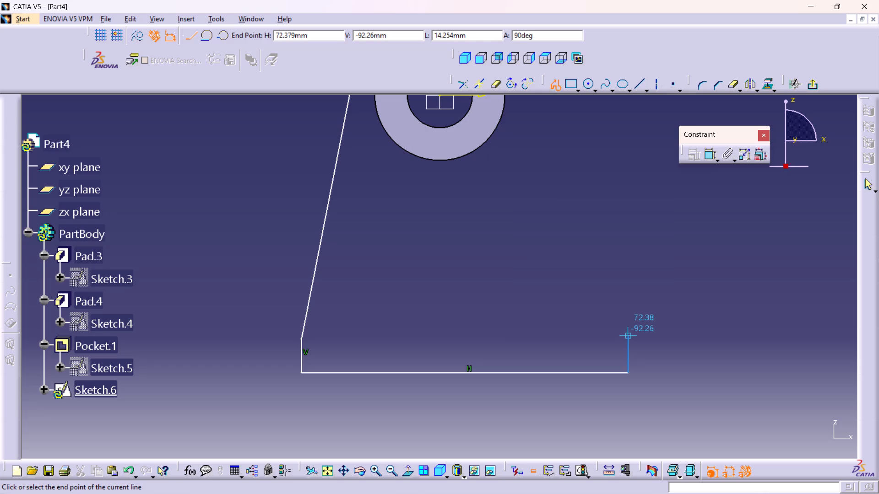
pyautogui.click(627, 337)
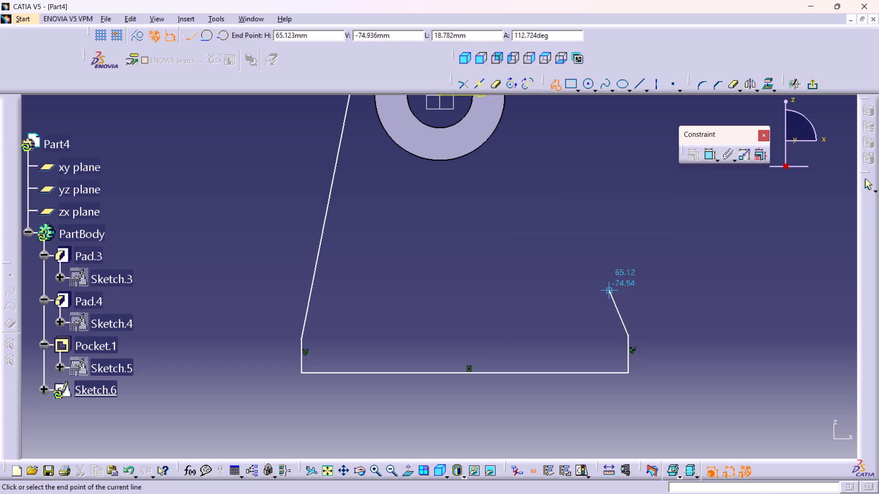
pyautogui.moveTo(566, 204); pyautogui.dragTo(569, 212, button='middle')
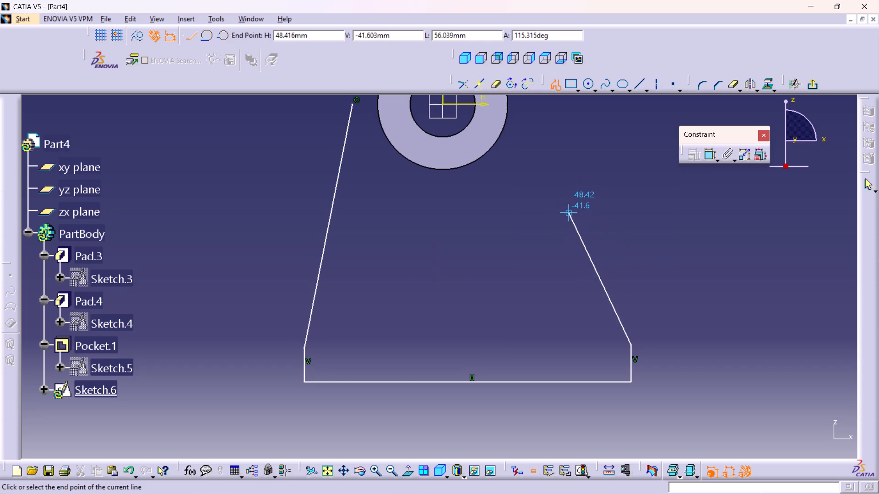
pyautogui.moveTo(568, 197); pyautogui.dragTo(566, 204, button='middle')
pyautogui.moveTo(558, 186); pyautogui.dragTo(554, 252, button='middle')
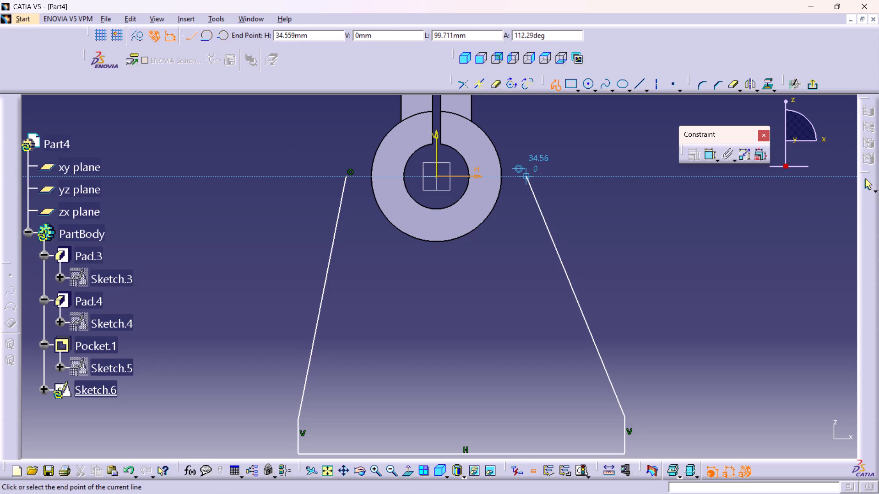
pyautogui.moveTo(526, 176); pyautogui.dragTo(623, 262)
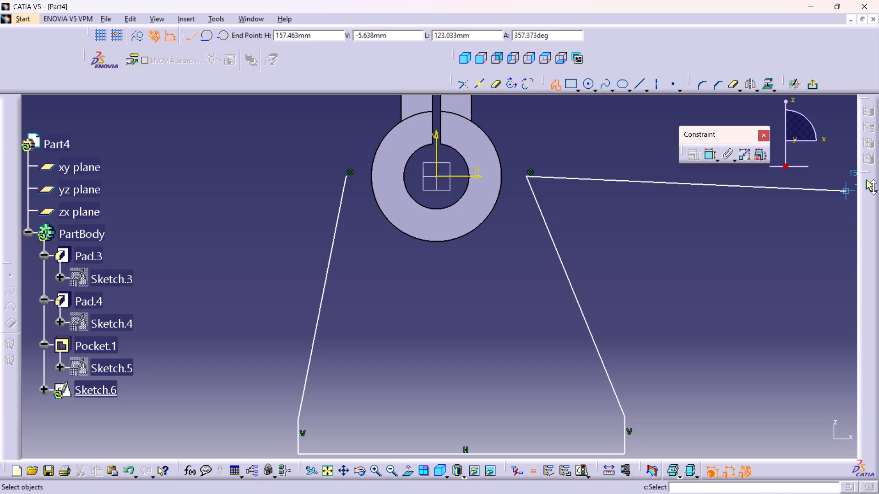
pyautogui.click(865, 181)
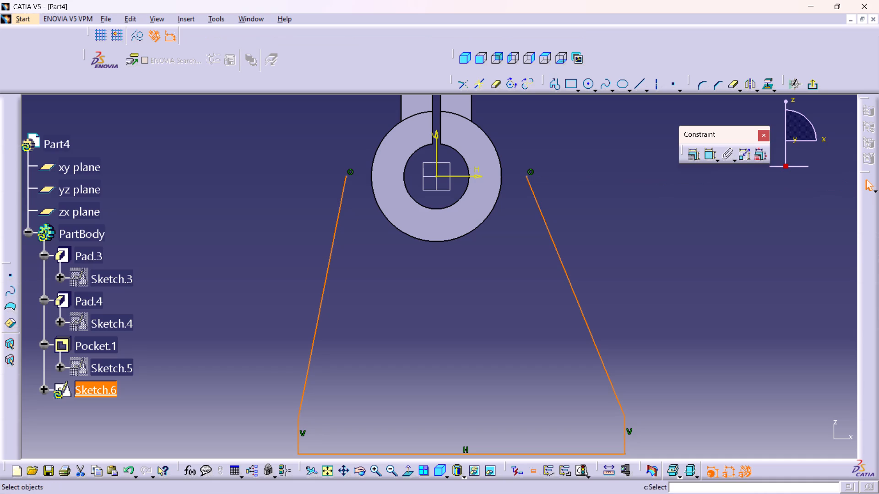
pyautogui.click(608, 226)
pyautogui.moveTo(604, 226); pyautogui.dragTo(644, 260, button='middle')
pyautogui.rightClick(604, 226)
pyautogui.moveTo(718, 249); pyautogui.dragTo(753, 206, button='middle')
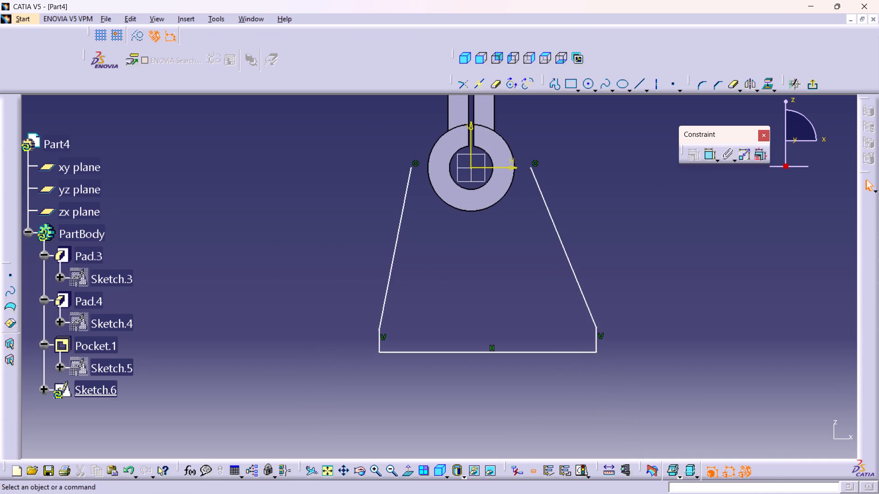
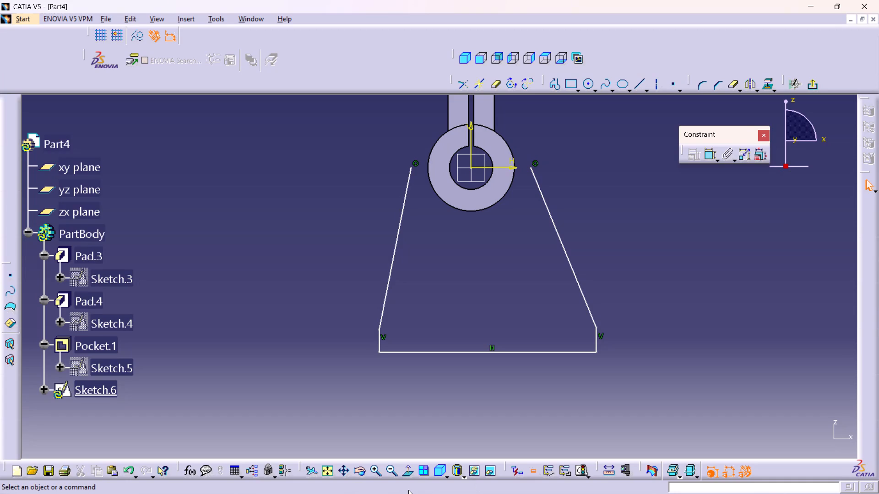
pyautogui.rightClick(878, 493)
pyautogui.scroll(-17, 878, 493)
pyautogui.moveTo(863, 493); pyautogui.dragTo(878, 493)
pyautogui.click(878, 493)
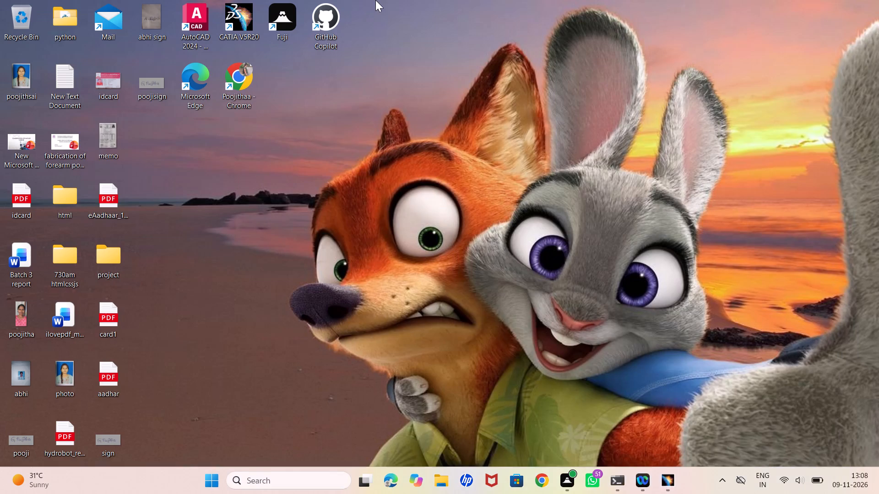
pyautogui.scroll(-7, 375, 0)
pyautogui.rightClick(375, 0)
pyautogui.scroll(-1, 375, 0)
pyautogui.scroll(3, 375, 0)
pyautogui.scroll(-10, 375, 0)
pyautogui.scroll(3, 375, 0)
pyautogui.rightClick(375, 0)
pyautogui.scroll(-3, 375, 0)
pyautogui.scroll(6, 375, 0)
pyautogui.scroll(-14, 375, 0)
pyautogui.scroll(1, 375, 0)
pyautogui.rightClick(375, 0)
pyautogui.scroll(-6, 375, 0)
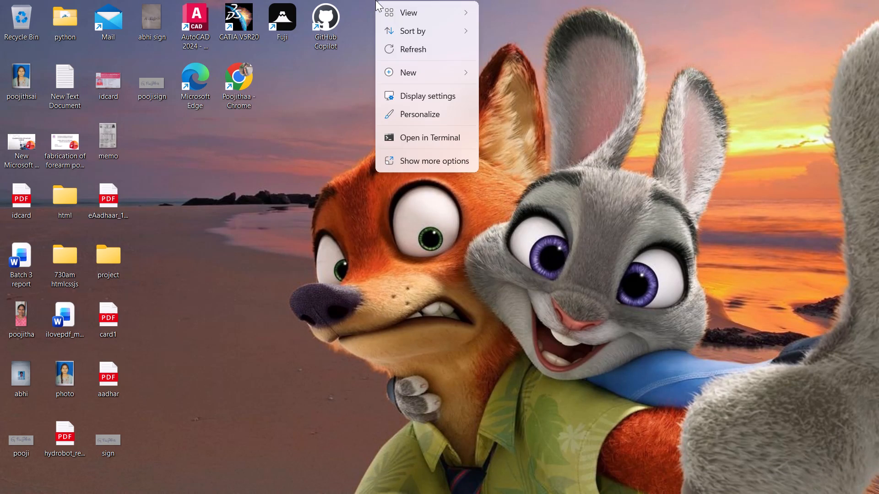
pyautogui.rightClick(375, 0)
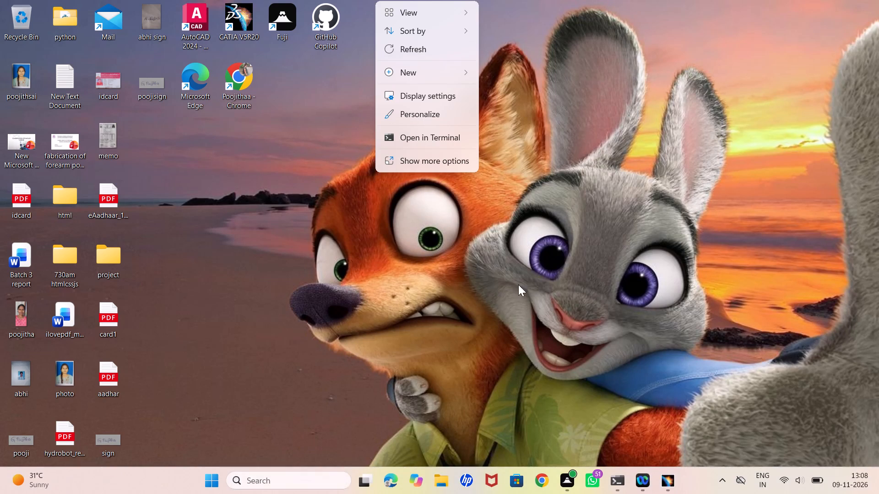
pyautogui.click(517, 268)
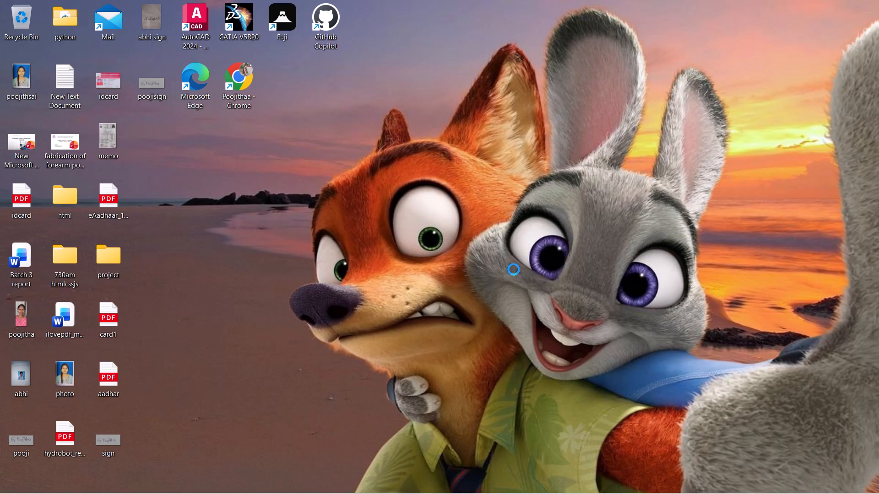
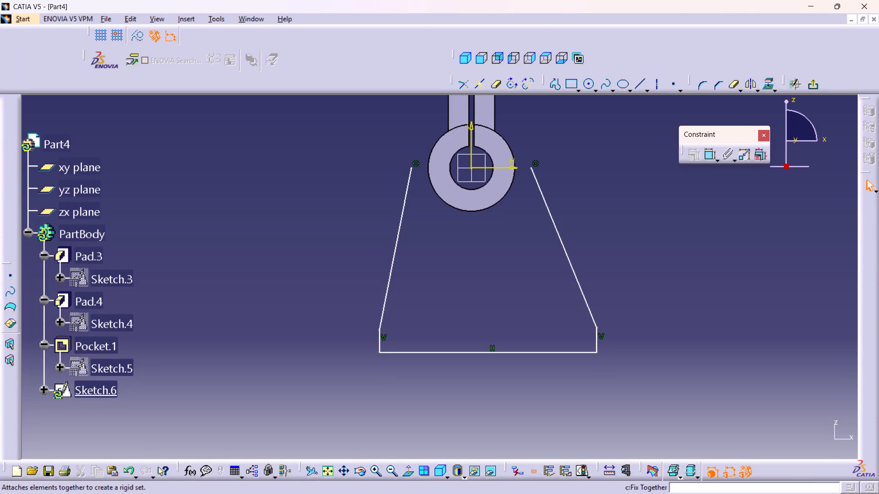
# Constrain the support profile's two short vertical edges symmetric about the sketch's vertical axis.
pyautogui.moveTo(603, 256); pyautogui.dragTo(538, 309, button='middle')
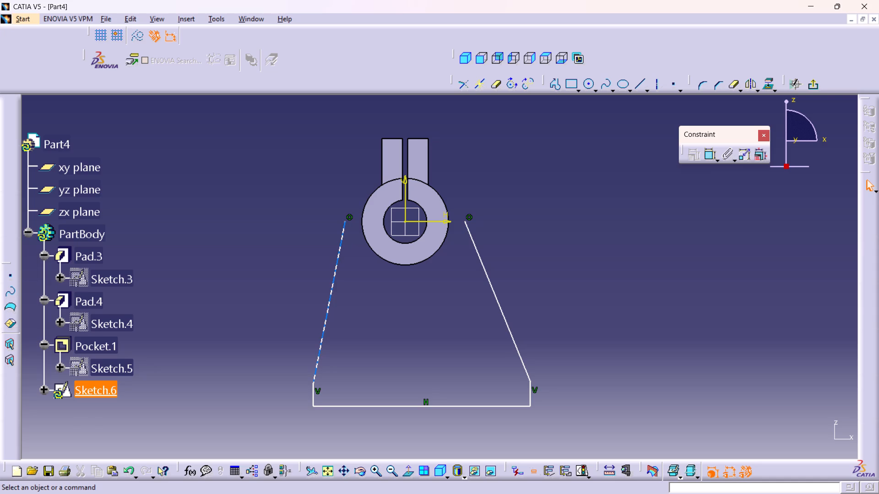
pyautogui.doubleClick(713, 156)
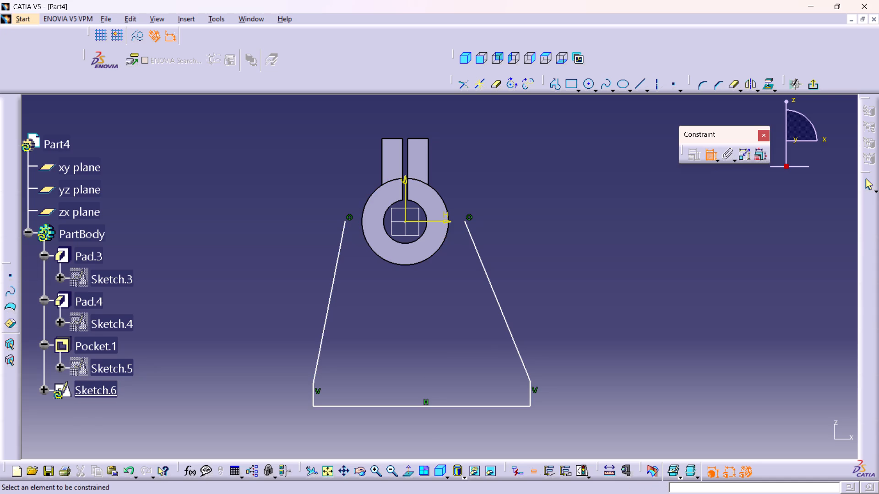
pyautogui.click(312, 395)
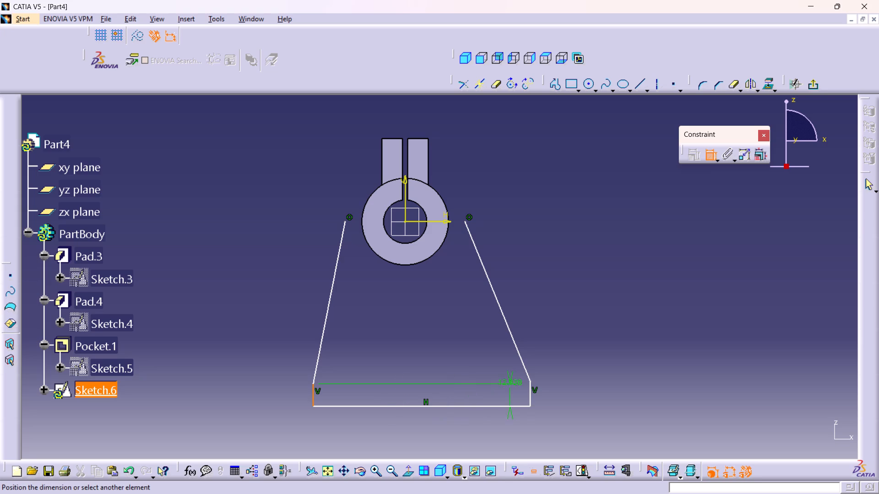
pyautogui.click(531, 396)
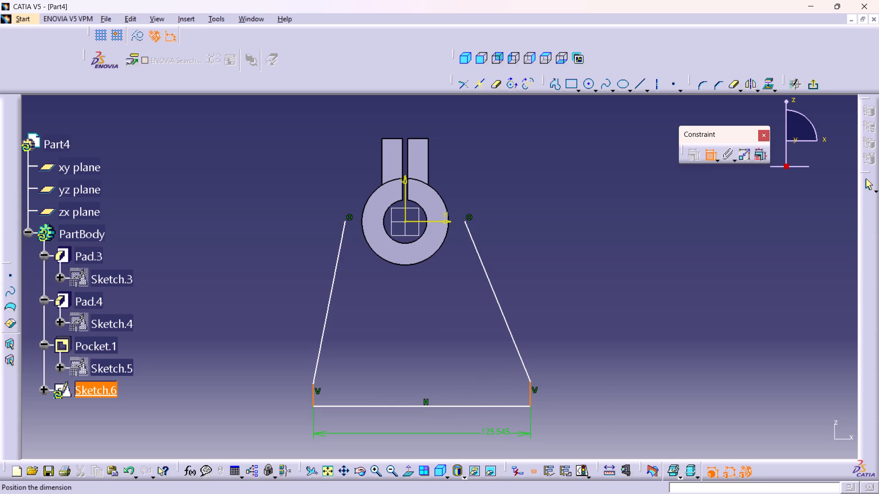
pyautogui.rightClick(494, 432)
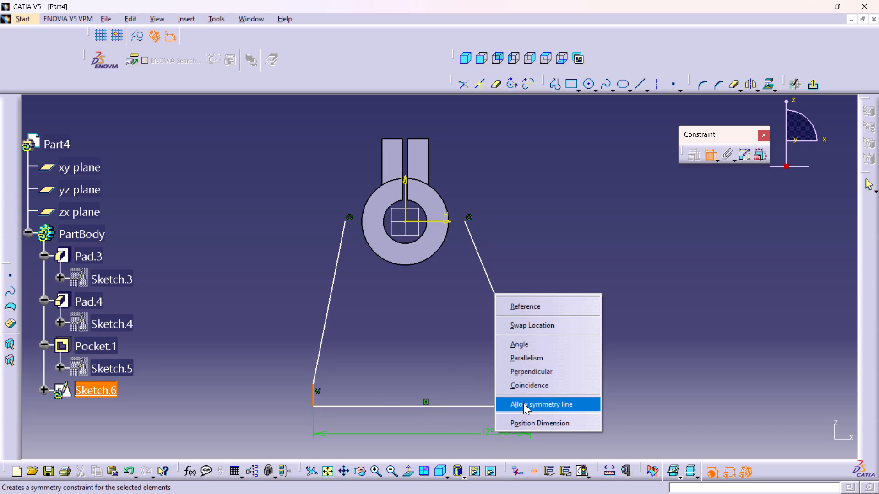
pyautogui.click(523, 403)
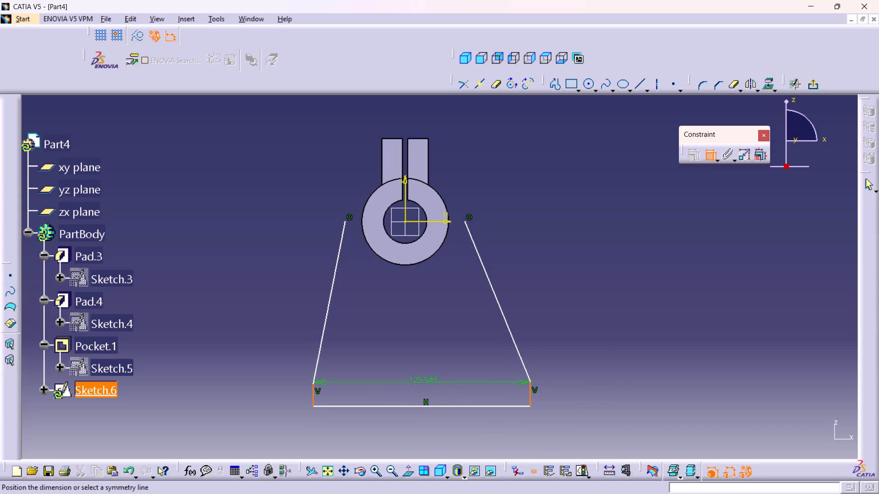
pyautogui.click(404, 184)
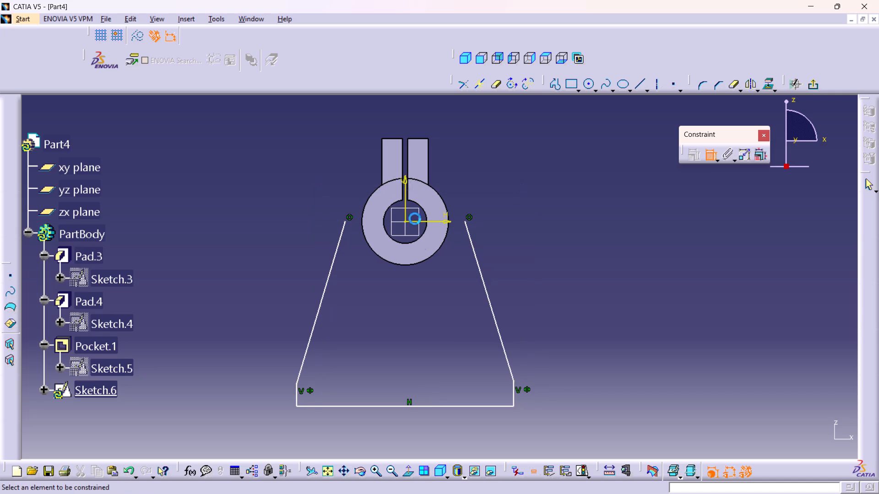
# Dimension the profile's right short vertical edge and set its length to 12 mm.
pyautogui.moveTo(380, 327); pyautogui.dragTo(387, 334, button='middle')
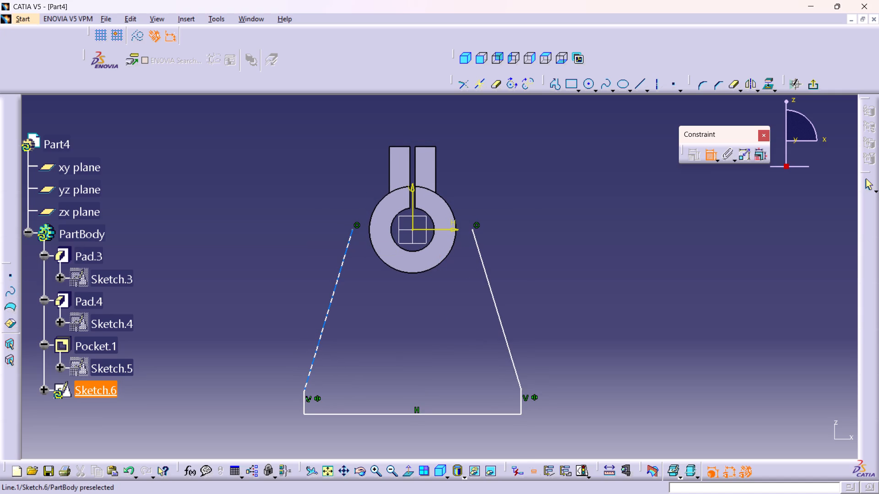
pyautogui.moveTo(398, 310); pyautogui.dragTo(398, 322, button='middle')
pyautogui.scroll(-1, 398, 310)
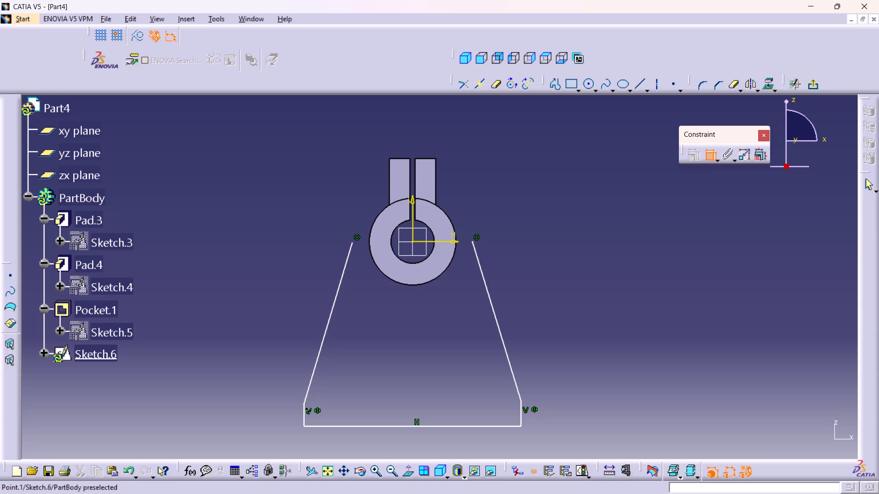
pyautogui.moveTo(465, 392); pyautogui.dragTo(459, 360, button='middle')
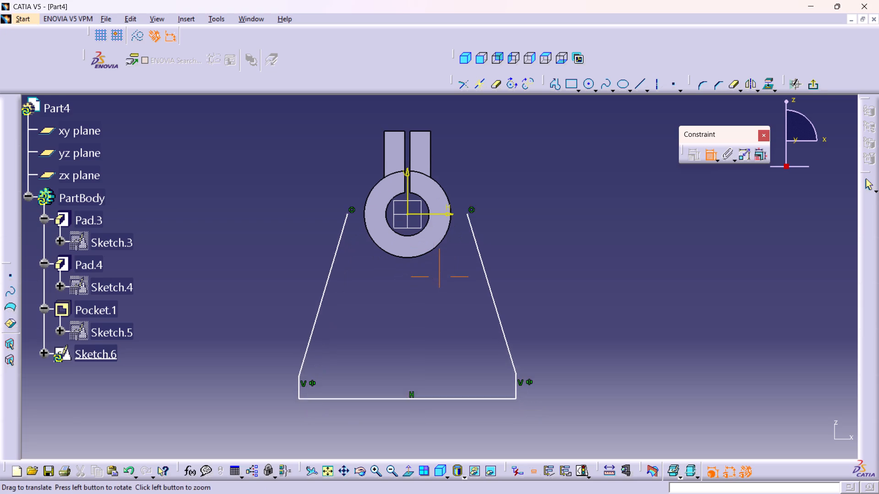
pyautogui.moveTo(459, 360); pyautogui.dragTo(456, 351, button='middle')
pyautogui.moveTo(445, 352); pyautogui.dragTo(459, 330, button='middle')
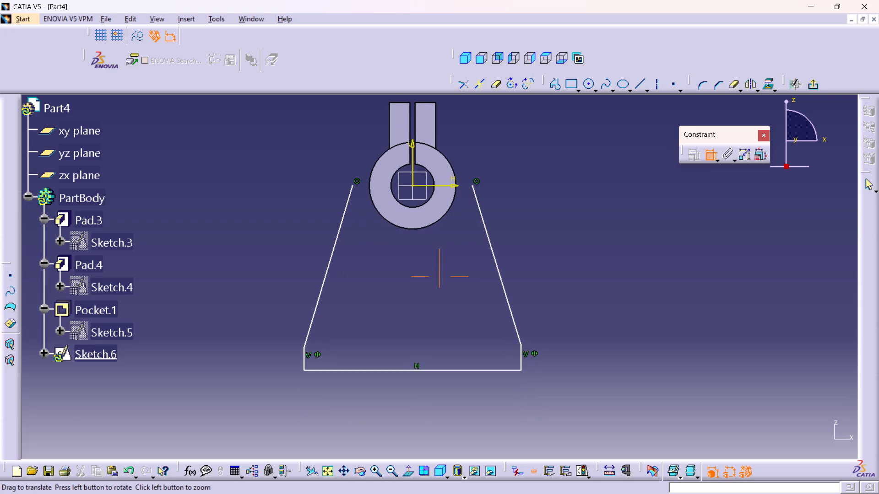
pyautogui.moveTo(459, 330); pyautogui.dragTo(467, 339, button='middle')
pyautogui.click(534, 365)
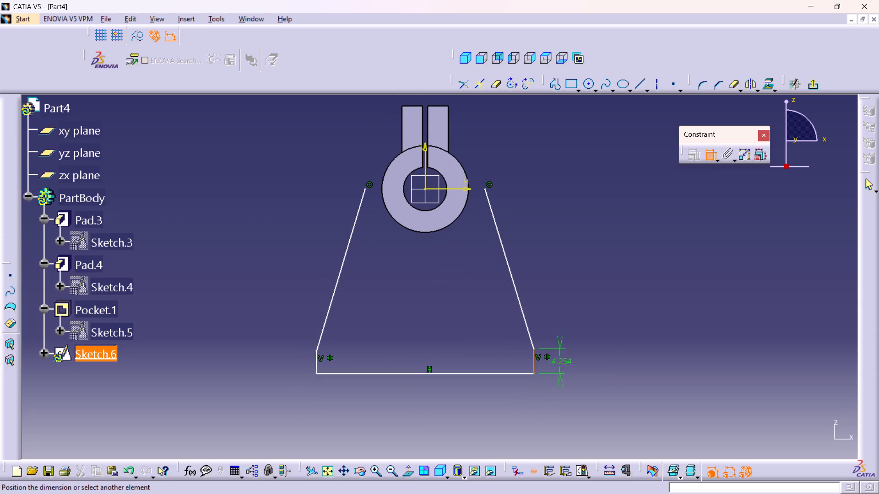
pyautogui.click(615, 359)
pyautogui.doubleClick(613, 357)
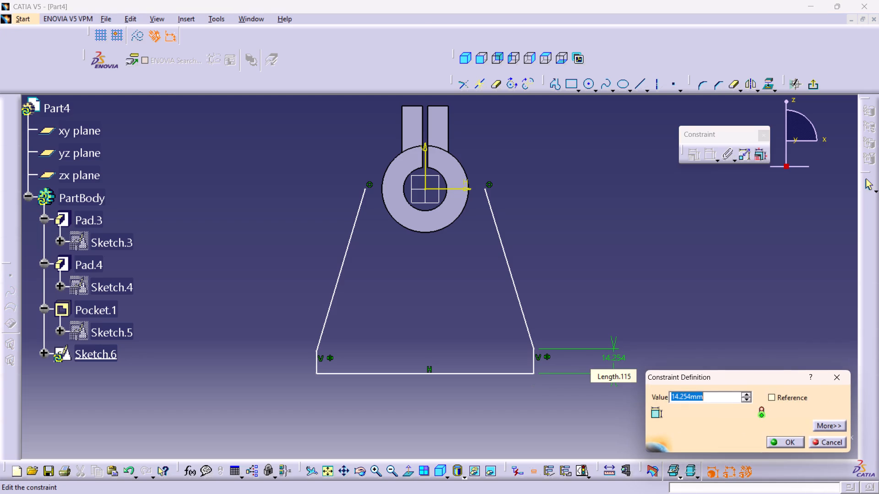
pyautogui.write('12')
pyautogui.press('Return')
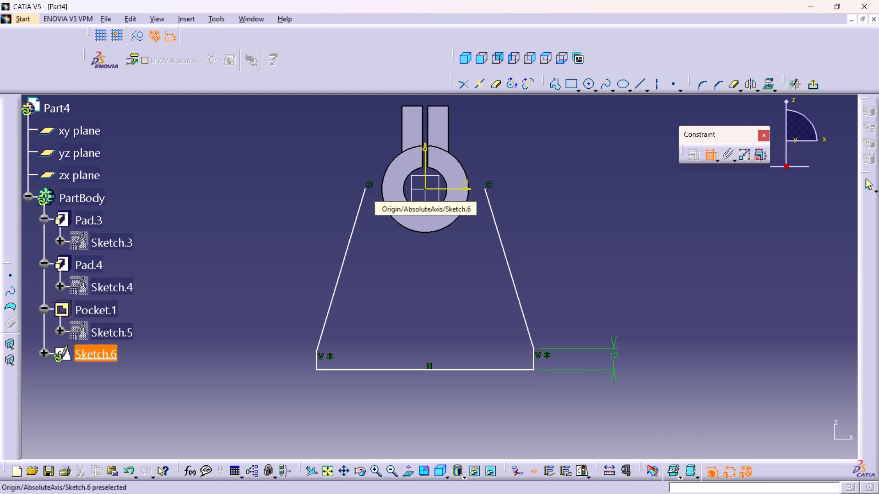
# Dimension the profile's bottom line from the sketch's horizontal axis and set the distance to 90 mm.
pyautogui.click(456, 189)
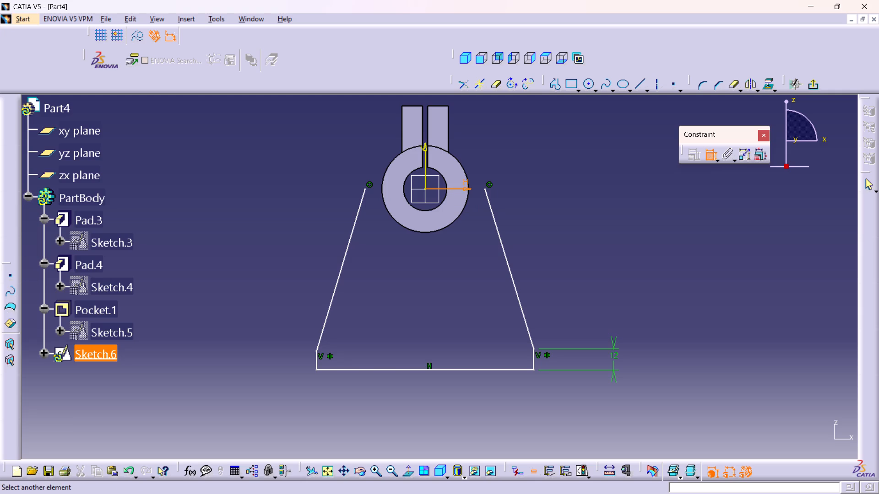
pyautogui.click(452, 369)
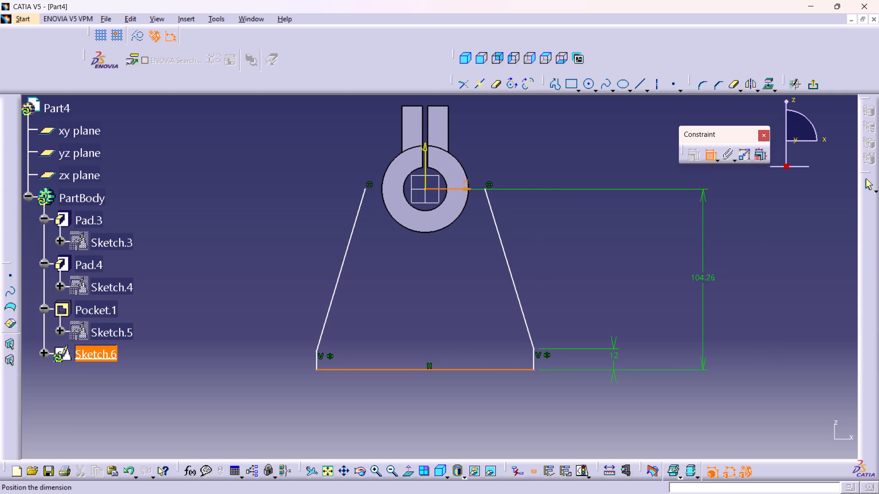
pyautogui.click(703, 280)
pyautogui.doubleClick(699, 279)
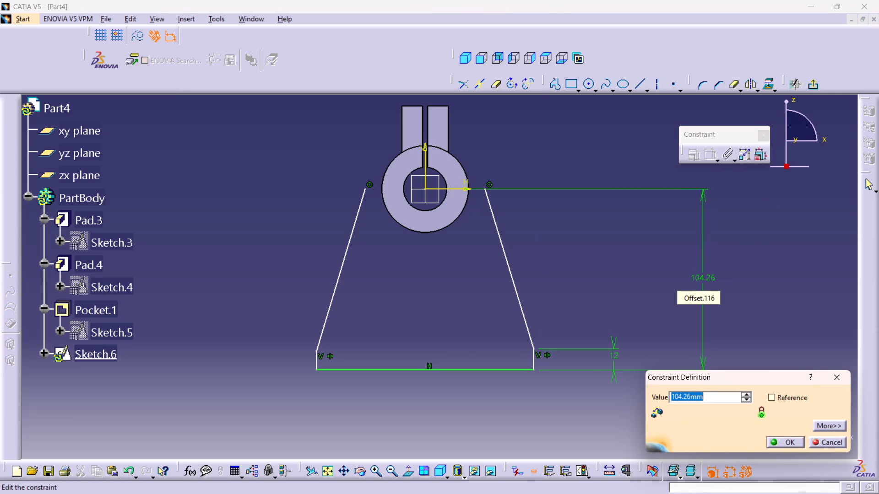
pyautogui.press('6')
pyautogui.press('BackSpace')
pyautogui.write('90')
pyautogui.press('Return')
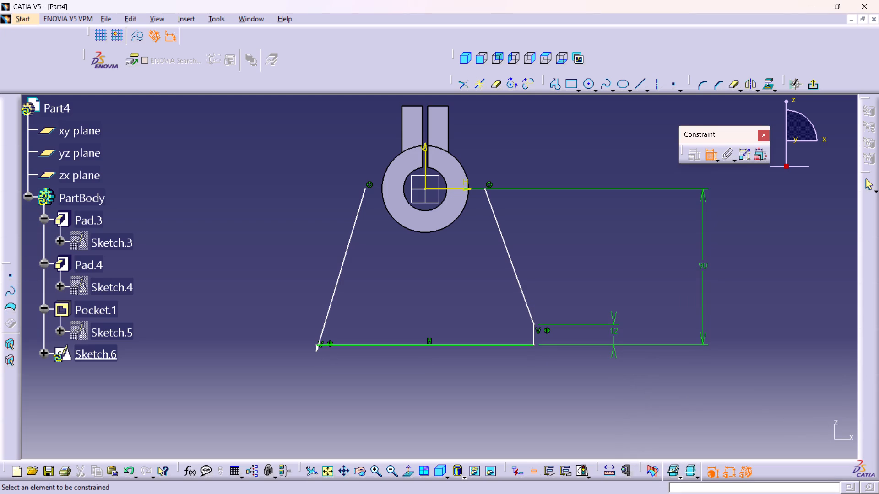
# Move the left slanted line so the left short vertical edge again rises above the profile's bottom line.
pyautogui.click(712, 153)
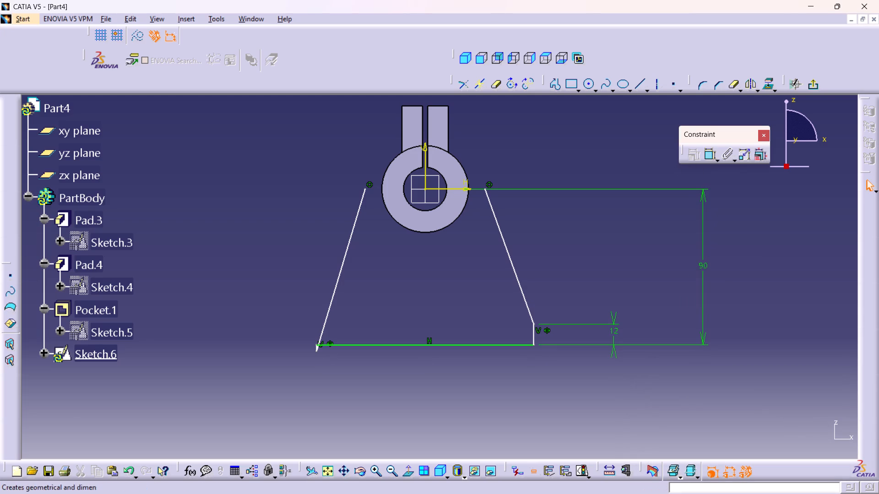
pyautogui.moveTo(337, 285); pyautogui.dragTo(339, 251)
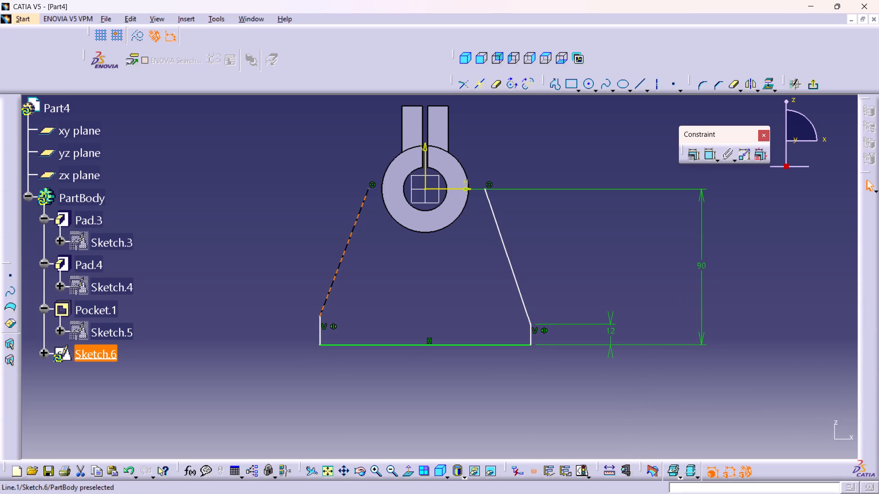
pyautogui.moveTo(339, 251); pyautogui.dragTo(341, 256)
pyautogui.click(414, 263)
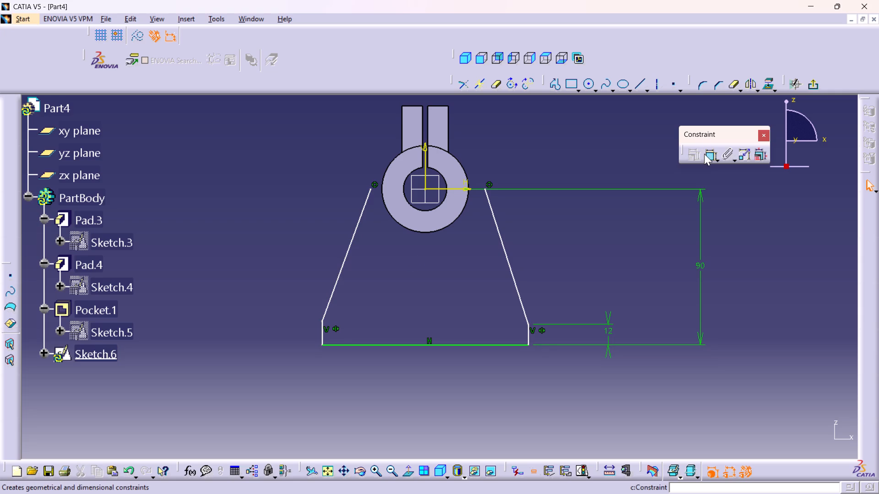
# Dimension the profile's left short vertical edge and set its length to 12 mm.
pyautogui.doubleClick(708, 154)
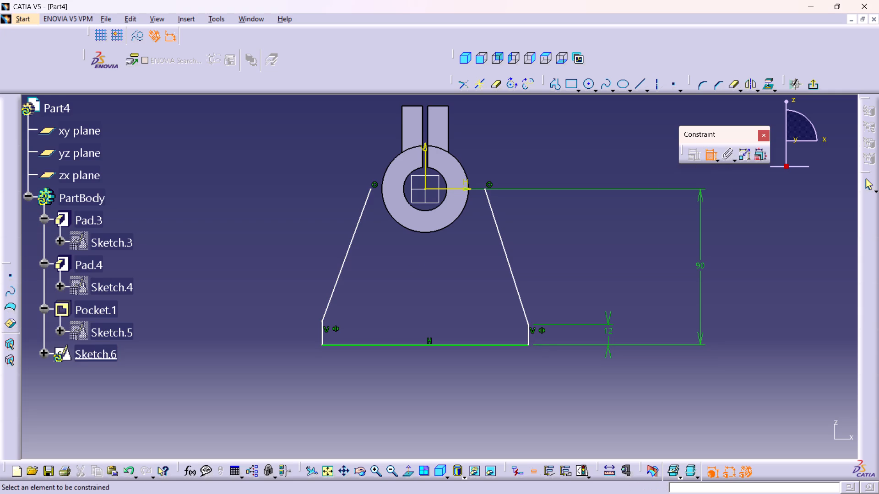
pyautogui.click(321, 331)
pyautogui.click(271, 337)
pyautogui.doubleClick(271, 333)
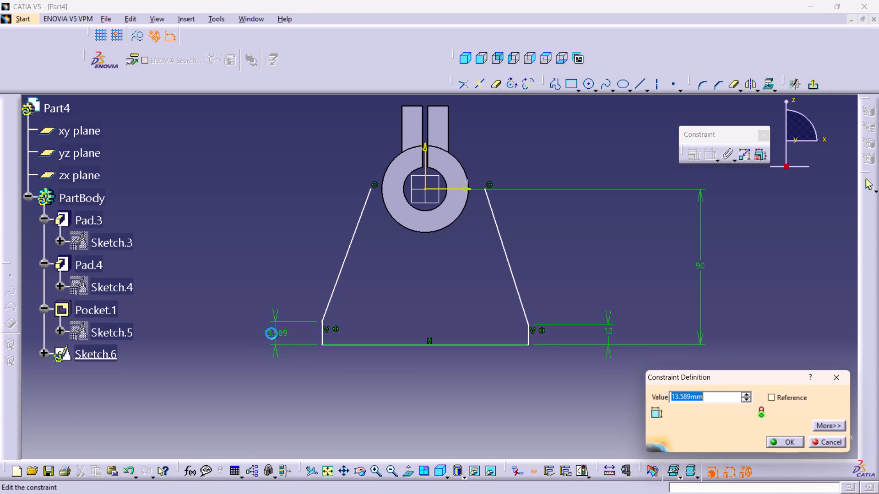
pyautogui.write('12')
pyautogui.press('Return')
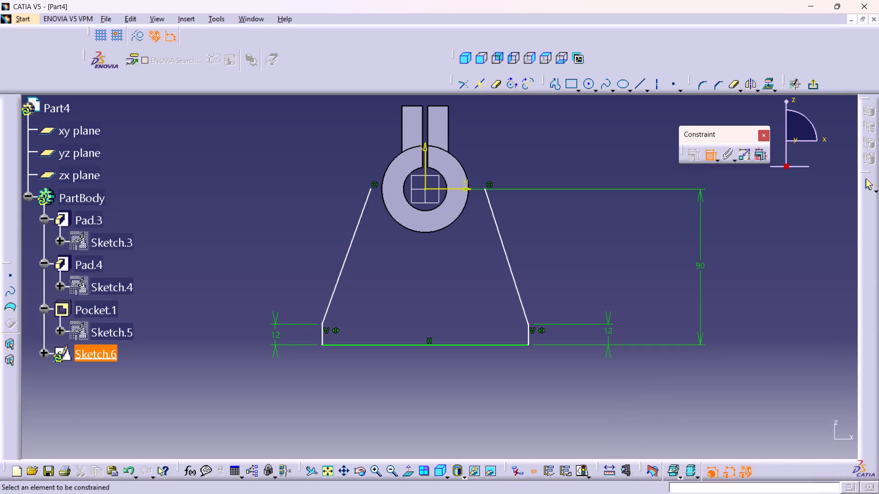
# Make the upper endpoint of the left slanted line coincident with the ring's outer circle.
pyautogui.click(371, 188)
pyautogui.click(387, 204)
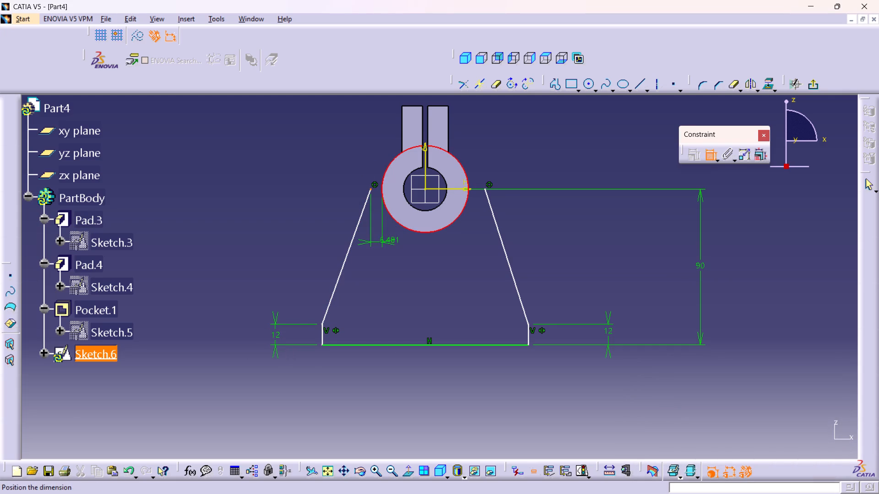
pyautogui.rightClick(390, 242)
pyautogui.click(429, 338)
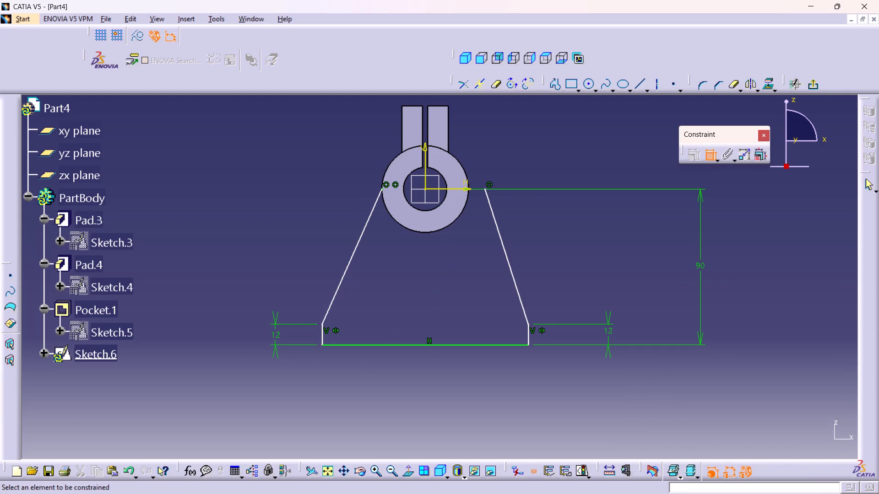
# Make the upper endpoint of the right slanted line coincident with the ring's outer circle.
pyautogui.moveTo(488, 178); pyautogui.dragTo(490, 207, button='middle')
pyautogui.moveTo(490, 207); pyautogui.dragTo(476, 97, button='middle')
pyautogui.rightClick(490, 207)
pyautogui.moveTo(625, 197); pyautogui.dragTo(525, 462, button='middle')
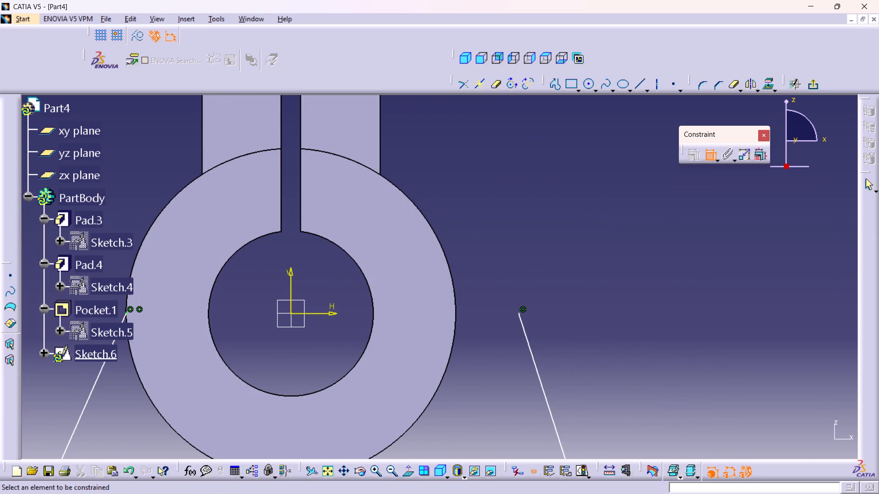
pyautogui.click(515, 315)
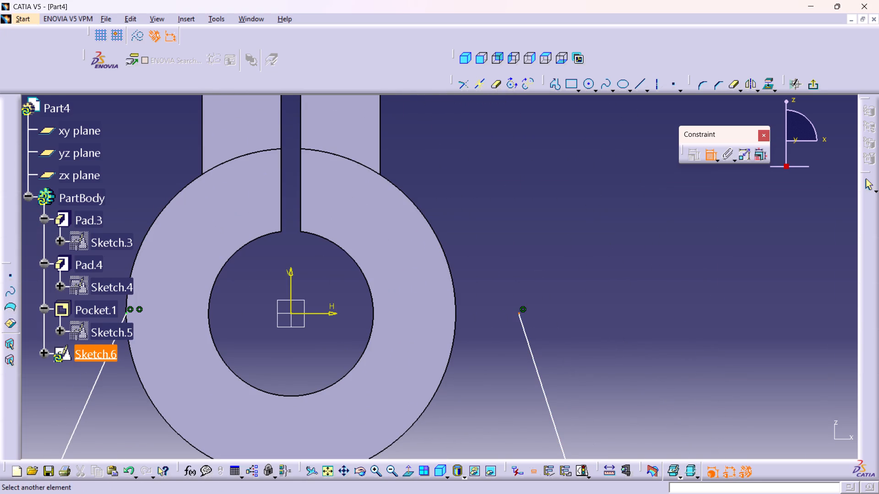
pyautogui.click(456, 311)
pyautogui.rightClick(502, 204)
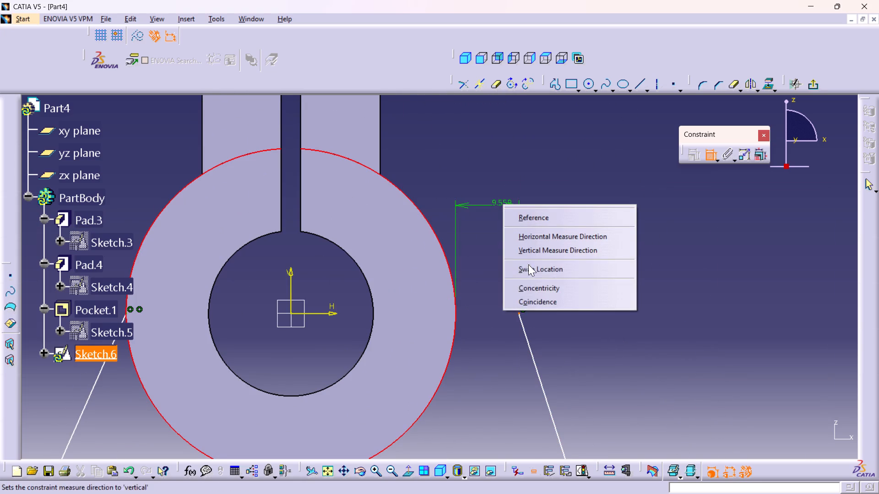
pyautogui.click(537, 306)
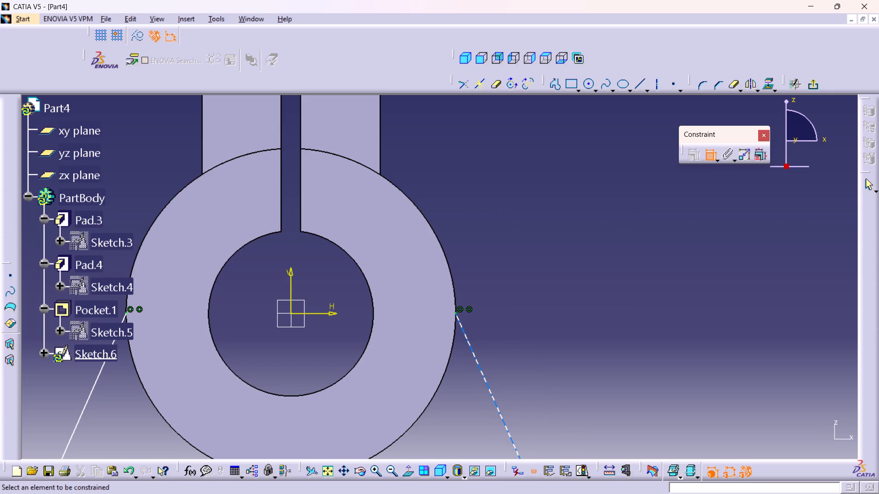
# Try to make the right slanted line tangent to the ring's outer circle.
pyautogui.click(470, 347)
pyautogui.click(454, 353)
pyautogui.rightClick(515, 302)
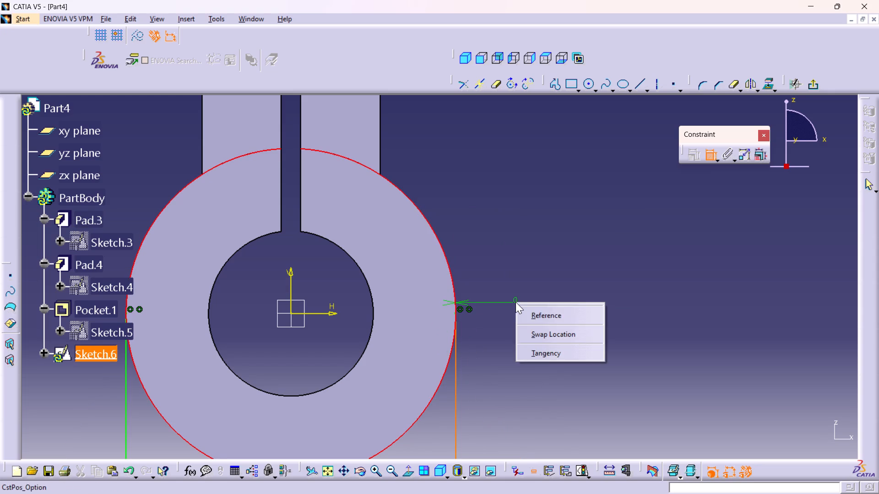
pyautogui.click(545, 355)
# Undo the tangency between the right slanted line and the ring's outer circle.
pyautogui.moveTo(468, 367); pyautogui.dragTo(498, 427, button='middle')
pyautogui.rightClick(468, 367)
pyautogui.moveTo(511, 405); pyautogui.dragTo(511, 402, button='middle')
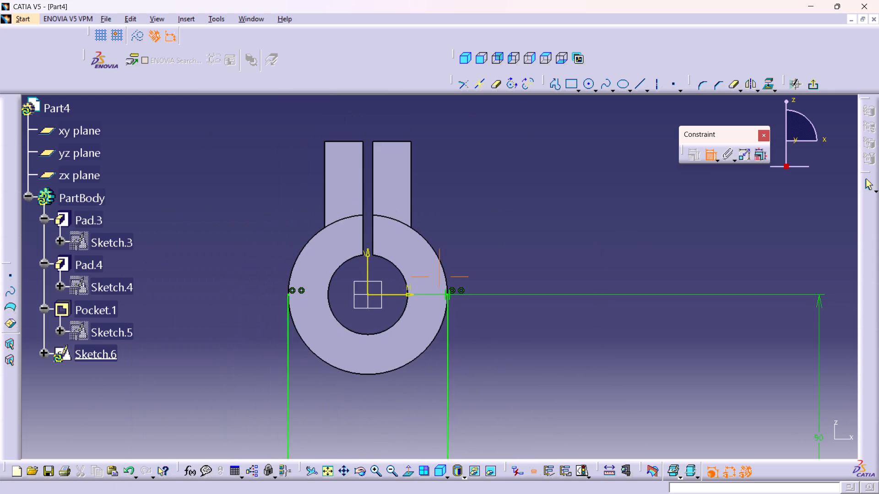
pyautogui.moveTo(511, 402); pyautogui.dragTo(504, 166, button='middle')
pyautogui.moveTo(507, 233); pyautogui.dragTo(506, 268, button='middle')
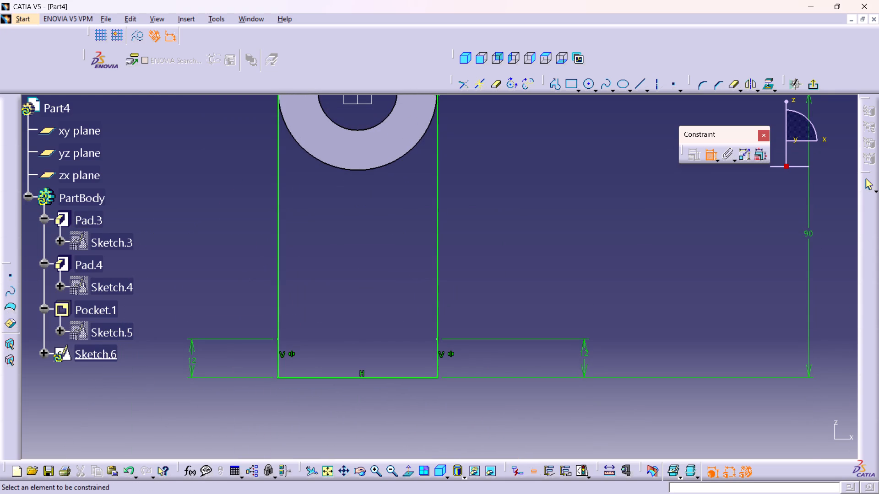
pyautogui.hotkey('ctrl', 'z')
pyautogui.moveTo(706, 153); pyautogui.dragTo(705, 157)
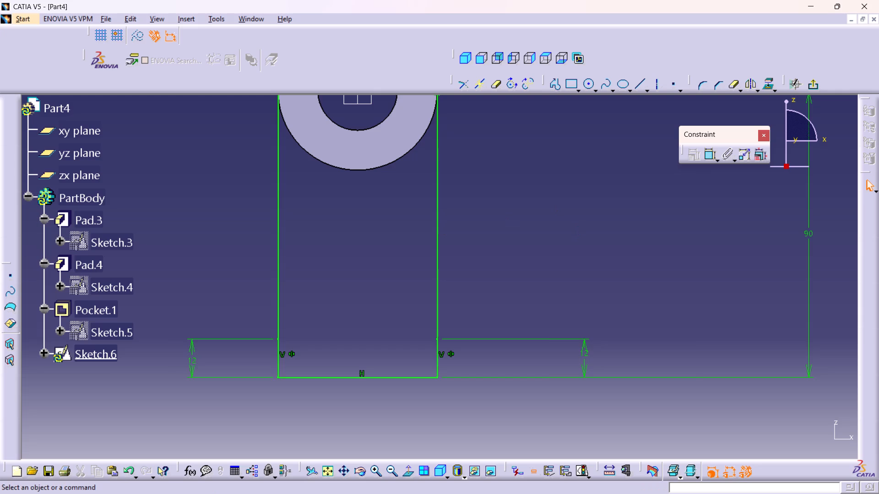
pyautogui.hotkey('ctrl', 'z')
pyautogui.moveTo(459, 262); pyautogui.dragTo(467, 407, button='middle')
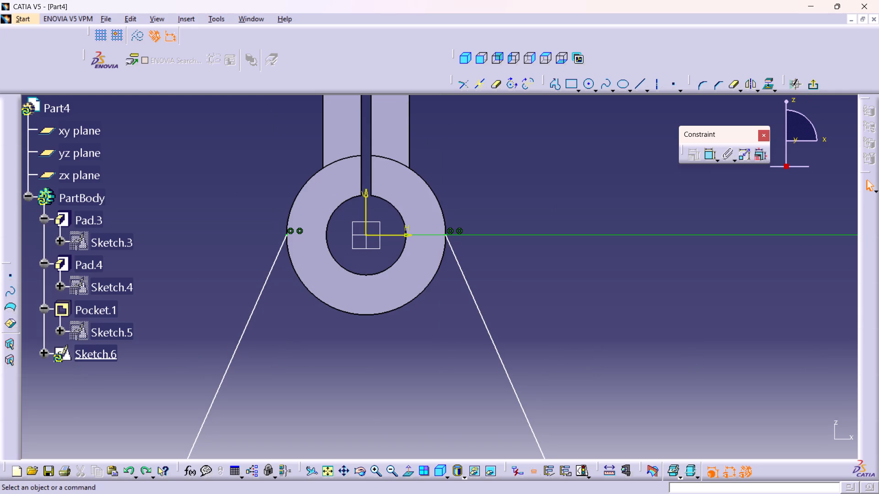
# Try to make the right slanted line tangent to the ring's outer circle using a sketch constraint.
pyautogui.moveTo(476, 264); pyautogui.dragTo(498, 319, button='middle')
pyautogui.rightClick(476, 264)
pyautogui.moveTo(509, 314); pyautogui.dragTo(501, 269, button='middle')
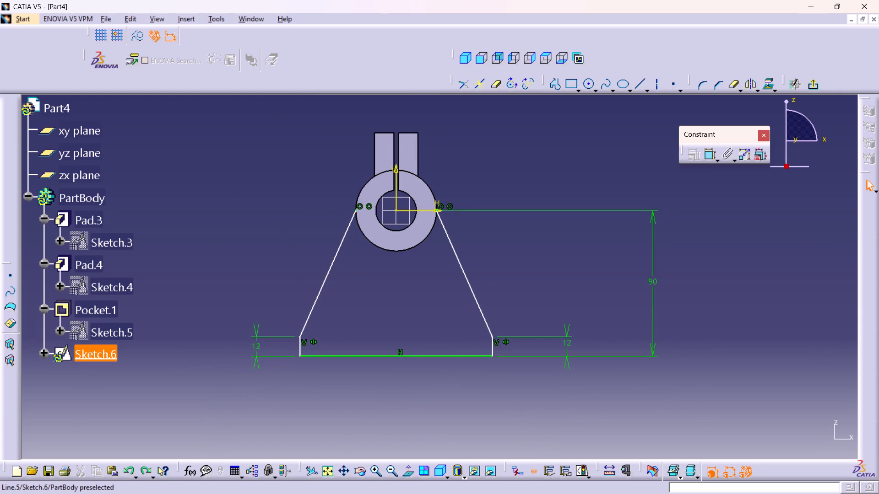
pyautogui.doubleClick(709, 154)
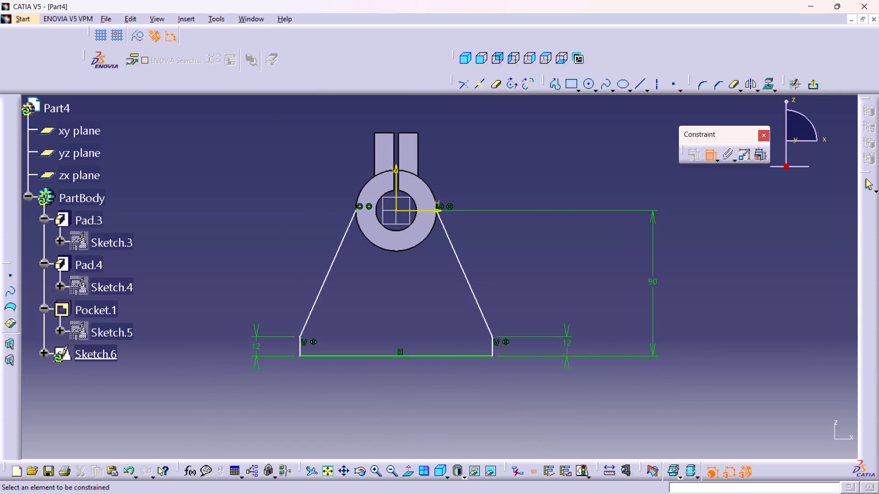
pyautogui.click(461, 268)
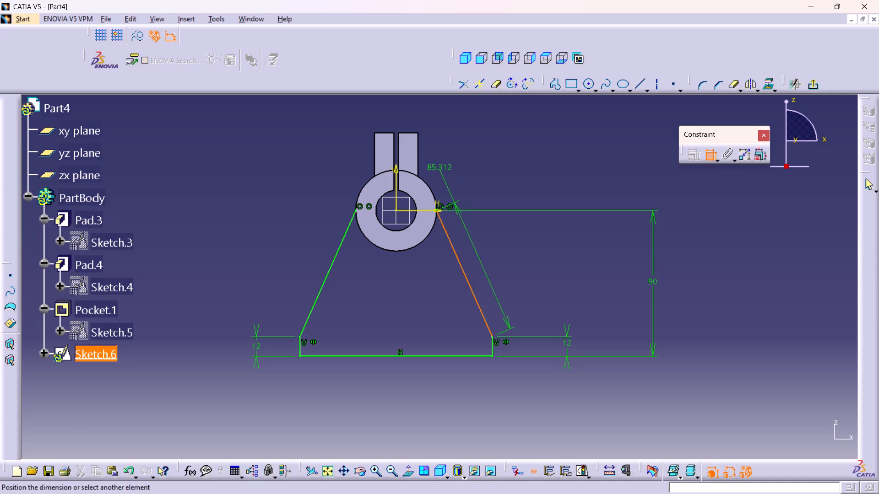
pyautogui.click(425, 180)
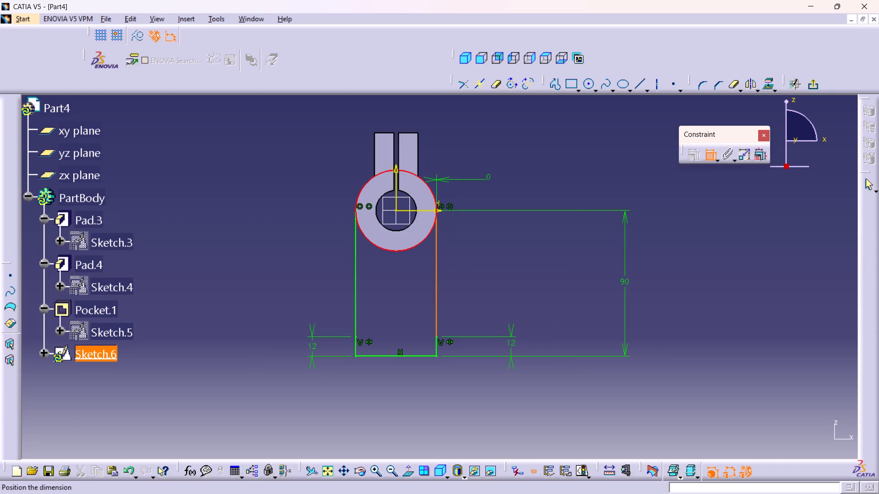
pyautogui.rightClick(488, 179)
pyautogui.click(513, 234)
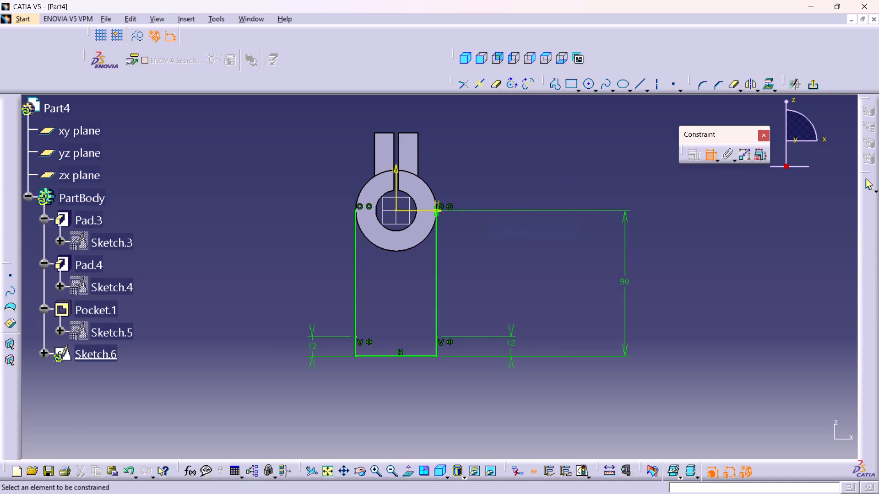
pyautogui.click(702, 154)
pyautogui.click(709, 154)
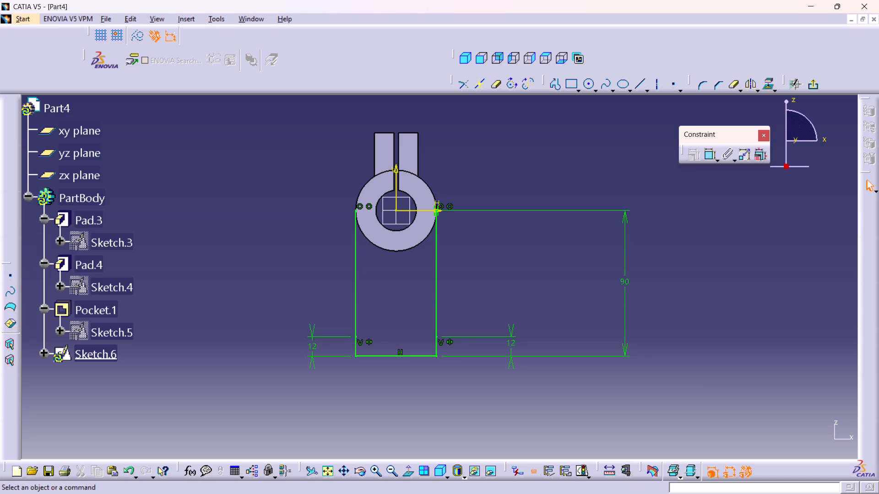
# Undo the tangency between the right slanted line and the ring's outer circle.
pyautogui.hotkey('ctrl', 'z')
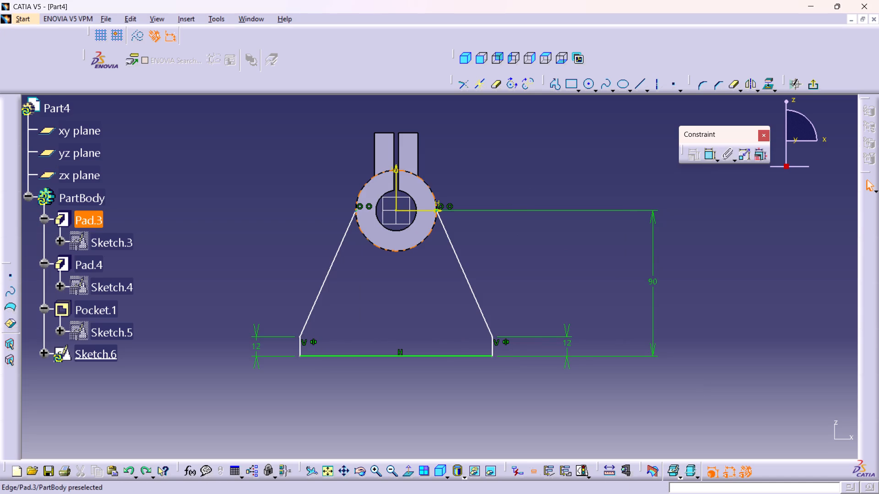
# Dimension the length of the support profile's bottom line and set it to 100 mm.
pyautogui.click(402, 358)
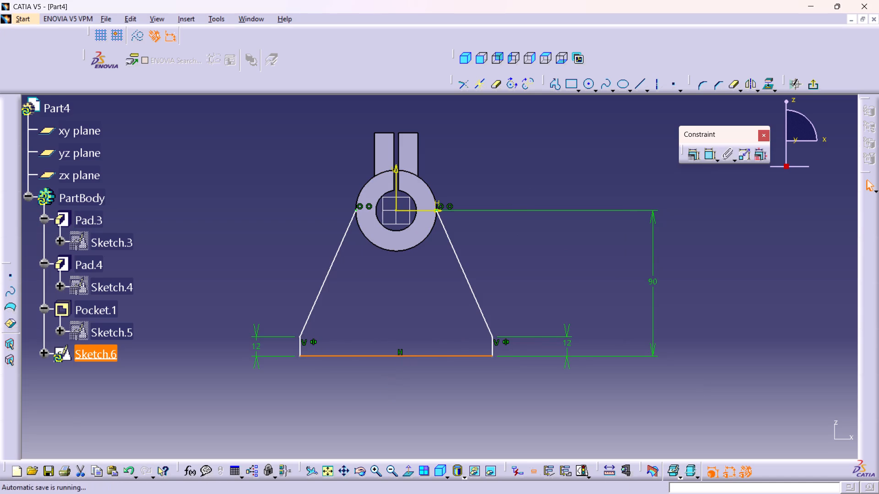
pyautogui.doubleClick(708, 148)
pyautogui.click(407, 389)
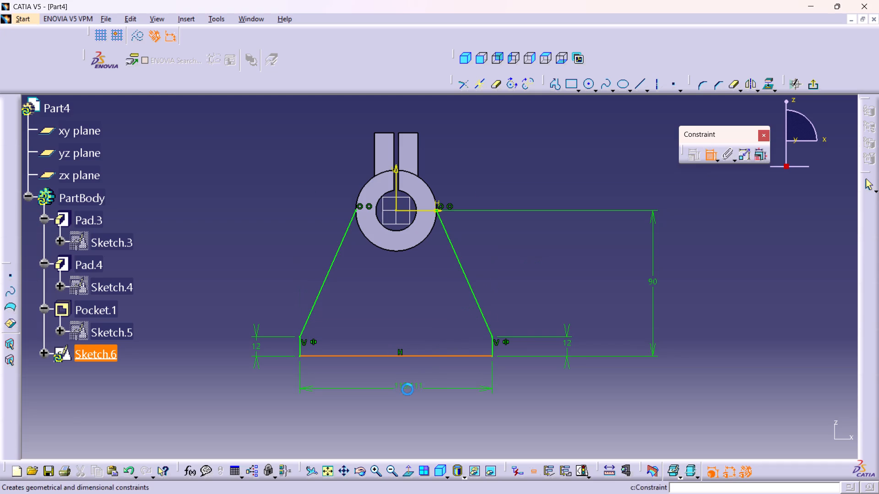
pyautogui.doubleClick(405, 388)
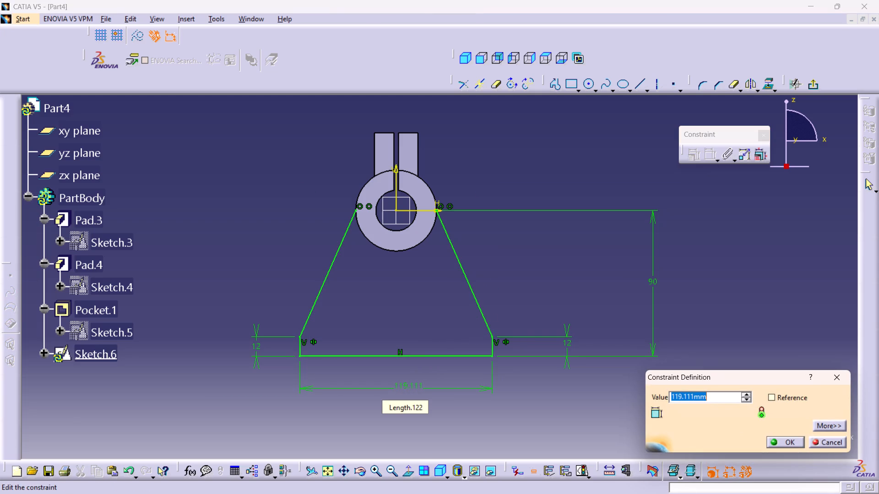
pyautogui.write('100')
pyautogui.press('Return')
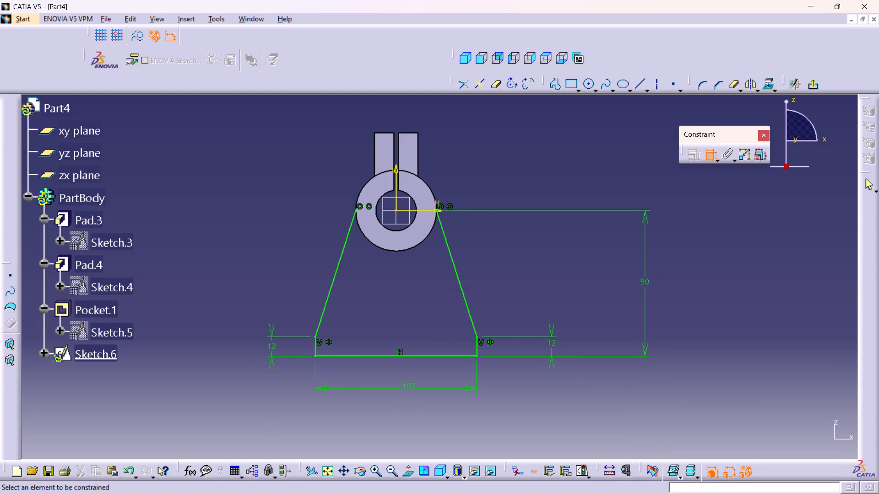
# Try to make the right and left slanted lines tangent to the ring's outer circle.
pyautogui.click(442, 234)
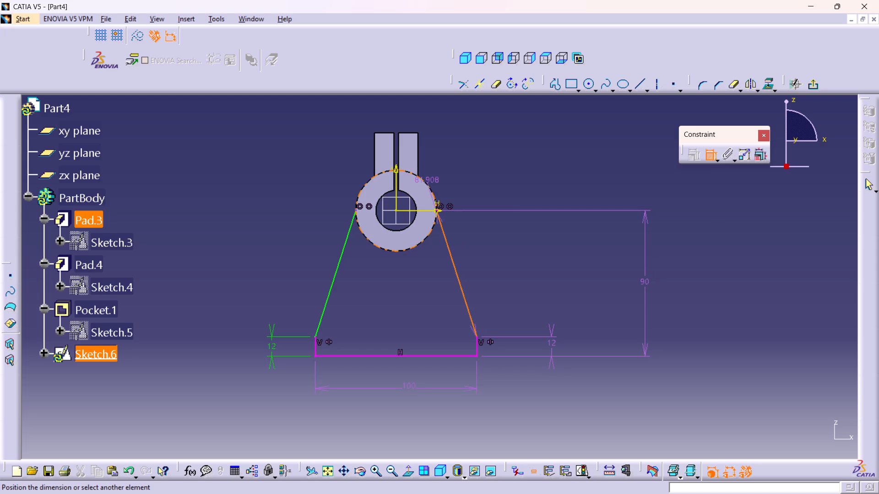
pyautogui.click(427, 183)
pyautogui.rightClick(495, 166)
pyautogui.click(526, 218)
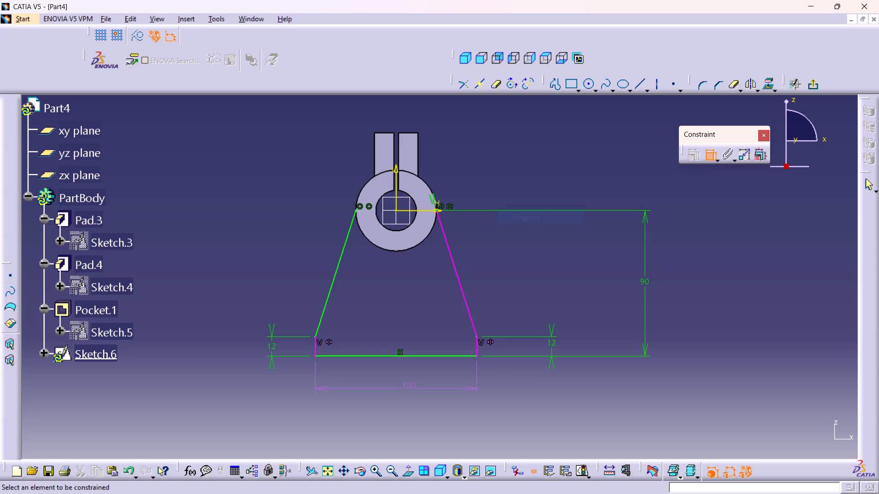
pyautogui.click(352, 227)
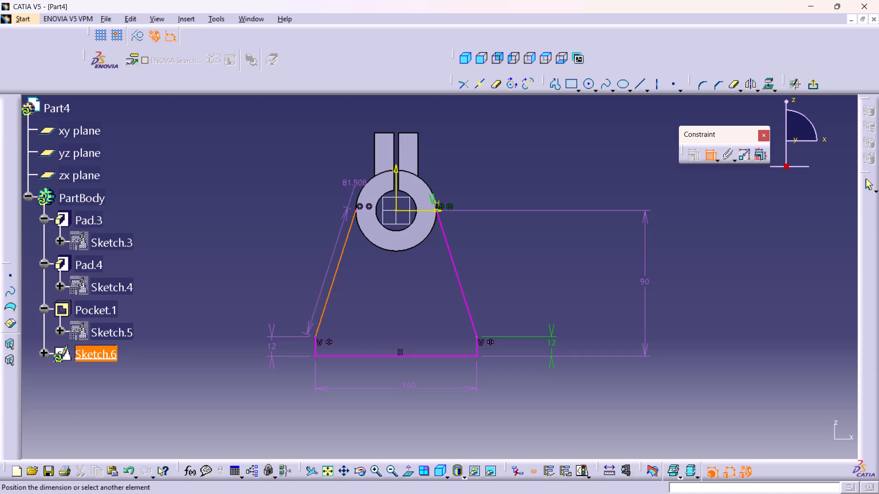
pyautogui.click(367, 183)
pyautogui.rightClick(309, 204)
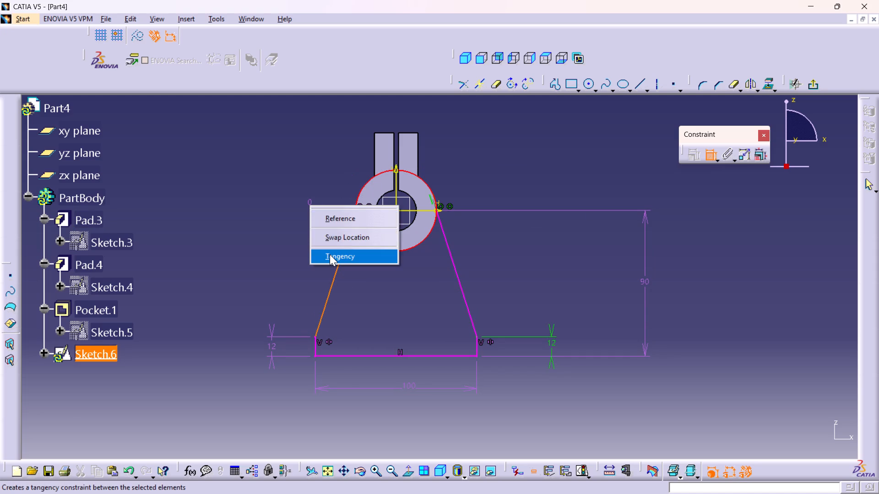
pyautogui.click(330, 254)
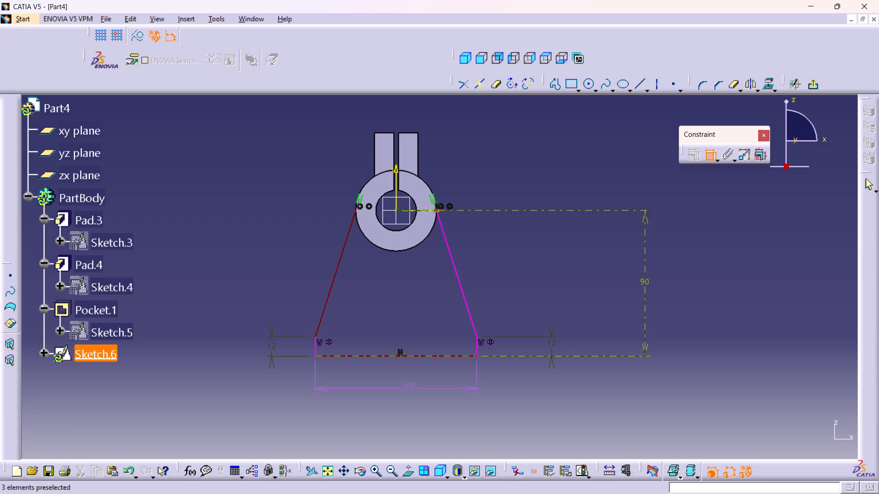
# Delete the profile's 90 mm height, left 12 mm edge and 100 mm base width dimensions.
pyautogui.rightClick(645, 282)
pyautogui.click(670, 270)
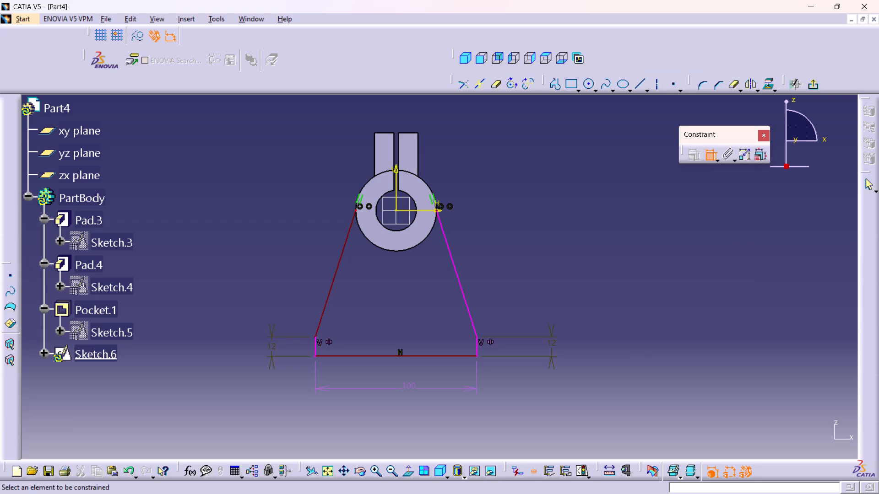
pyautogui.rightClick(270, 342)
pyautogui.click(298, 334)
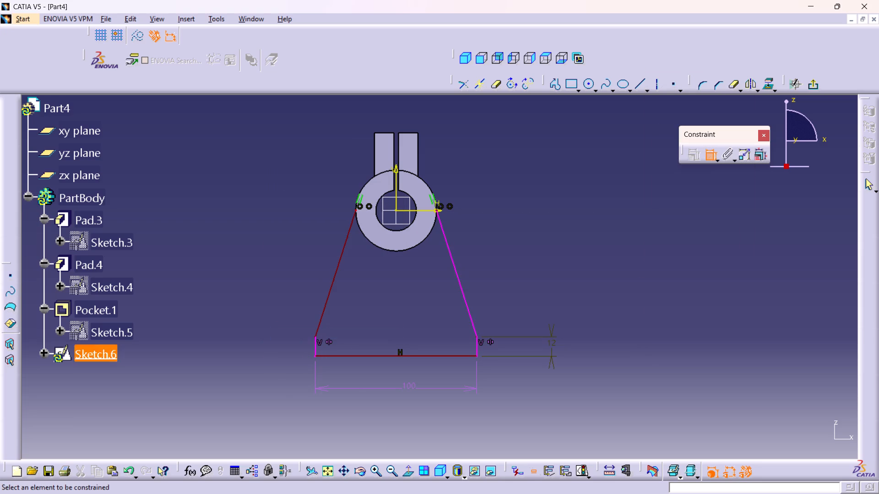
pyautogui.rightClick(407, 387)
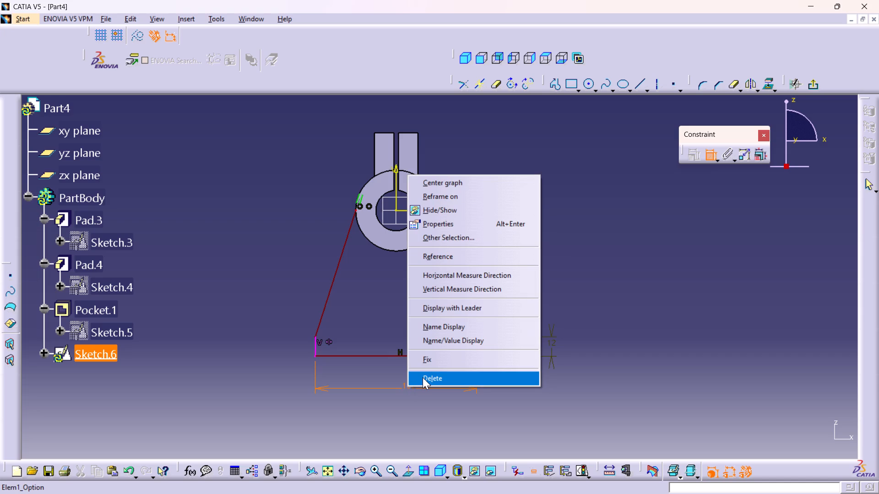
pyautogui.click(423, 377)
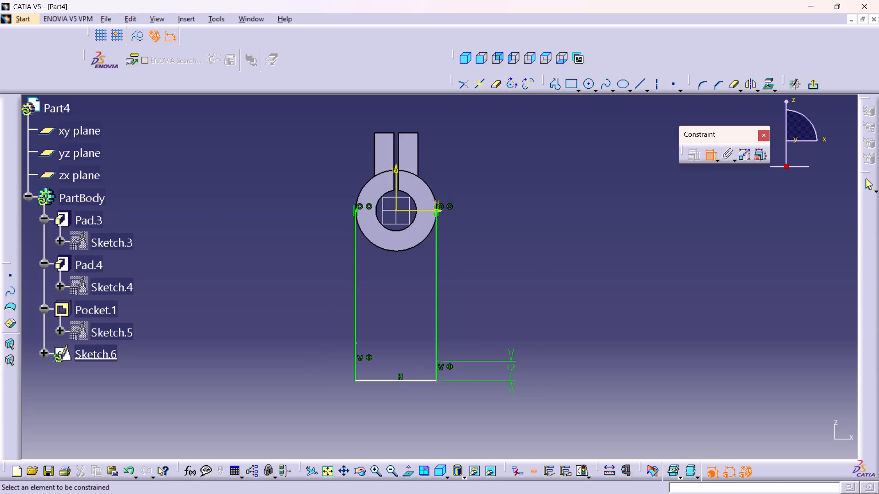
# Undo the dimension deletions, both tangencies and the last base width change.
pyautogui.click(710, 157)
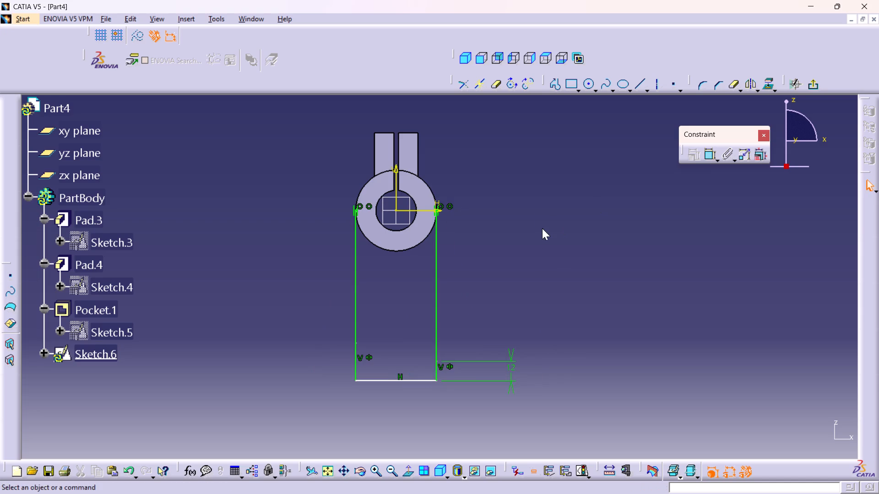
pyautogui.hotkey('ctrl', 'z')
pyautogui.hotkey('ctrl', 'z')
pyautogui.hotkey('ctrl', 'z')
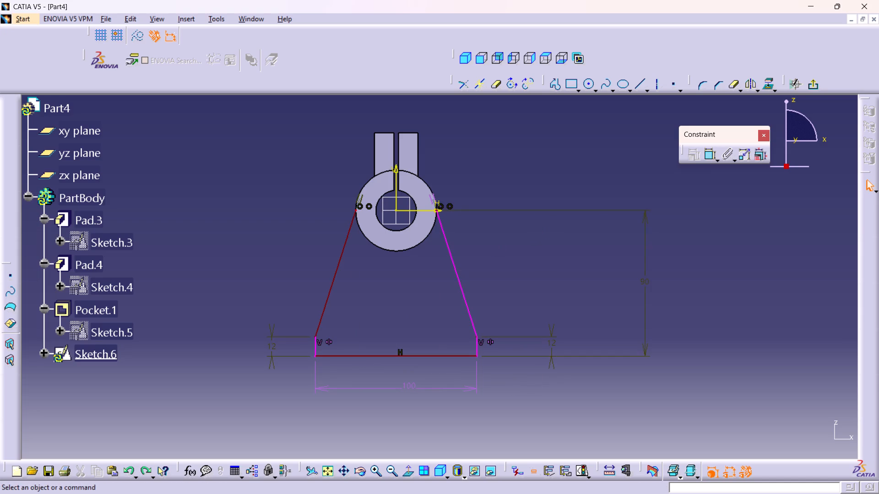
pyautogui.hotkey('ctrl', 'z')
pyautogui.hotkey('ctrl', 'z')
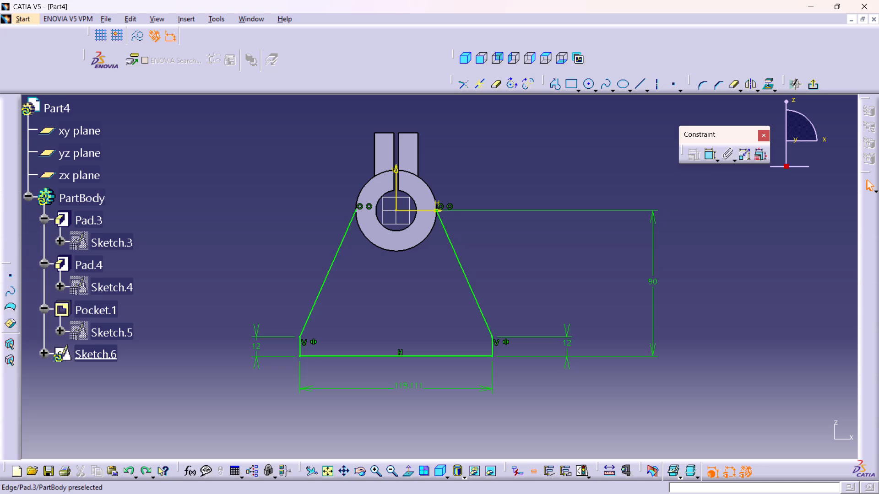
# Set the base width dimension of the support profile to 100 mm.
pyautogui.moveTo(412, 275); pyautogui.dragTo(415, 283, button='middle')
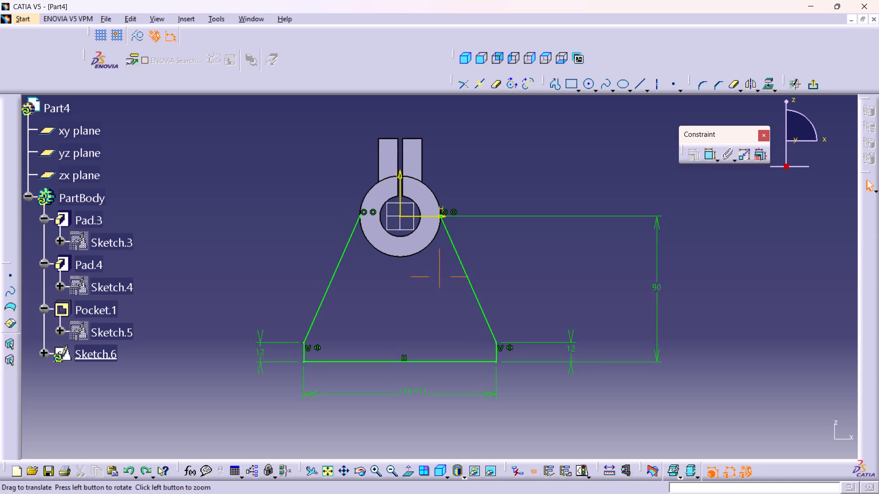
pyautogui.moveTo(415, 283); pyautogui.dragTo(418, 314, button='middle')
pyautogui.moveTo(492, 317); pyautogui.dragTo(470, 234, button='middle')
pyautogui.click(389, 339)
pyautogui.doubleClick(389, 339)
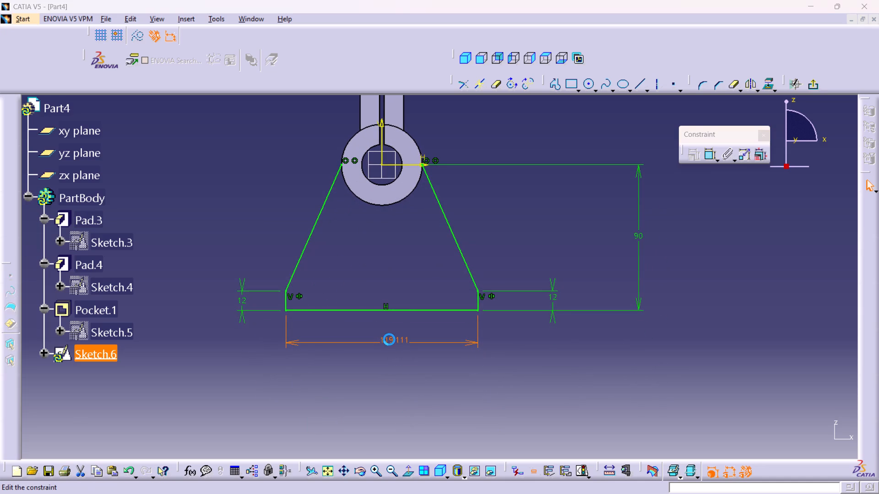
pyautogui.write('100')
pyautogui.press('Return')
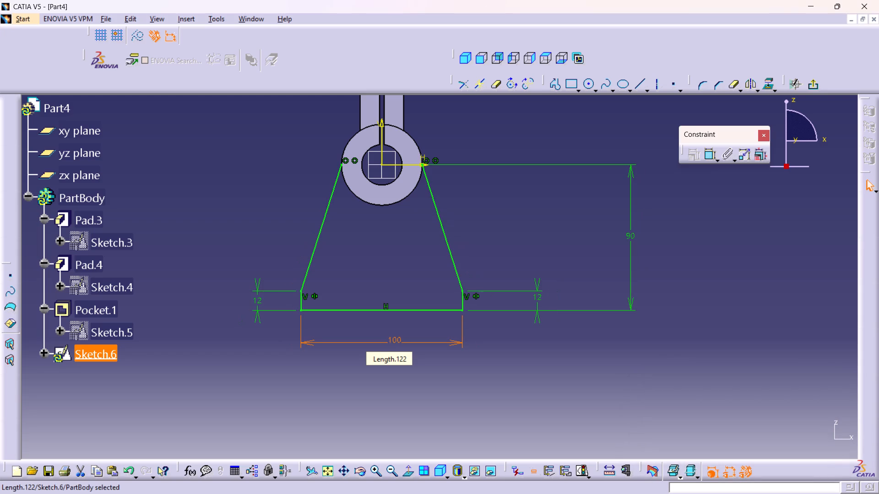
# Project the ring's outer circular edge onto the support sketch plane.
pyautogui.moveTo(382, 209); pyautogui.dragTo(377, 144, button='middle')
pyautogui.rightClick(382, 209)
pyautogui.moveTo(377, 150); pyautogui.dragTo(437, 376, button='middle')
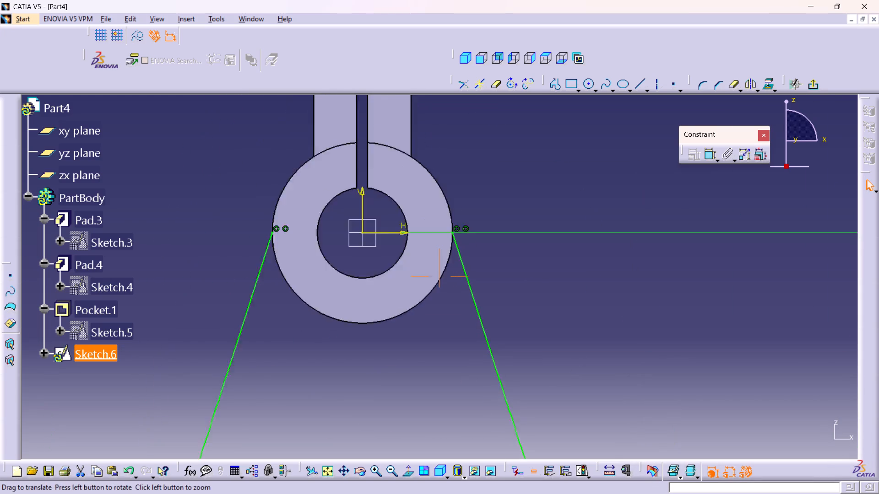
pyautogui.moveTo(437, 376); pyautogui.dragTo(446, 399, button='middle')
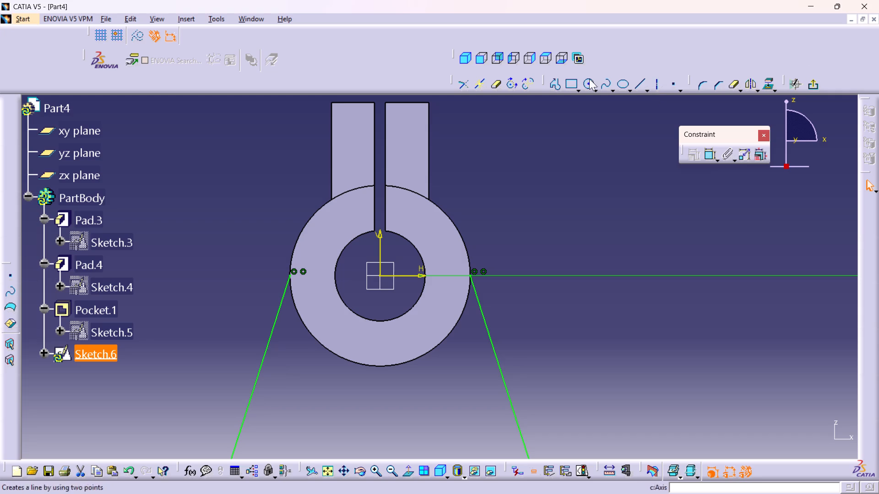
pyautogui.click(443, 340)
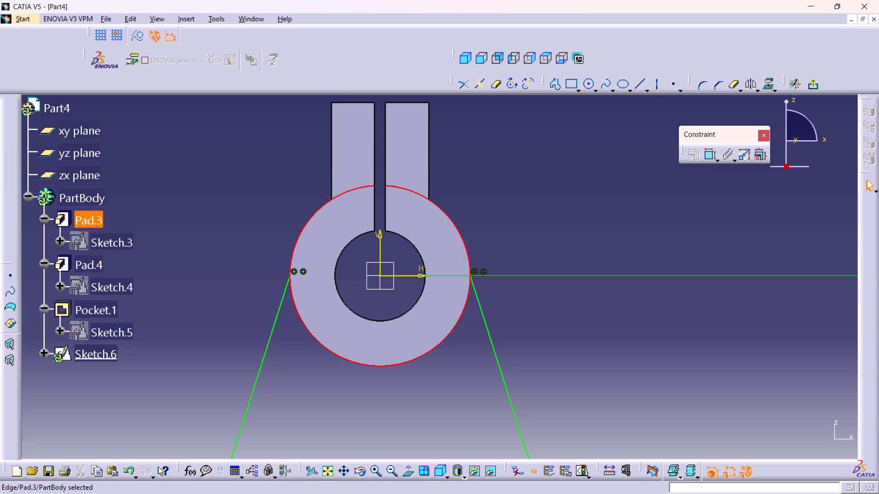
pyautogui.click(770, 81)
pyautogui.click(528, 200)
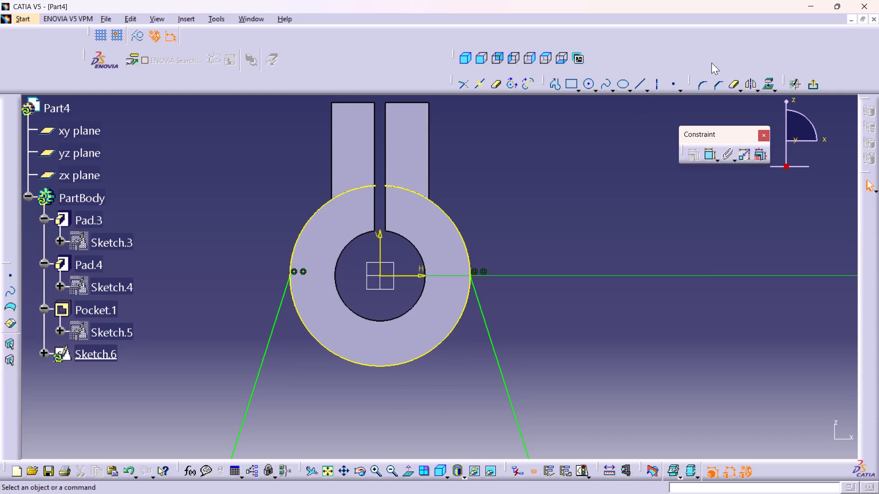
# Trim away the right and left upper portions of the projected circle, keeping the lower arc between the slanted lines.
pyautogui.doubleClick(731, 83)
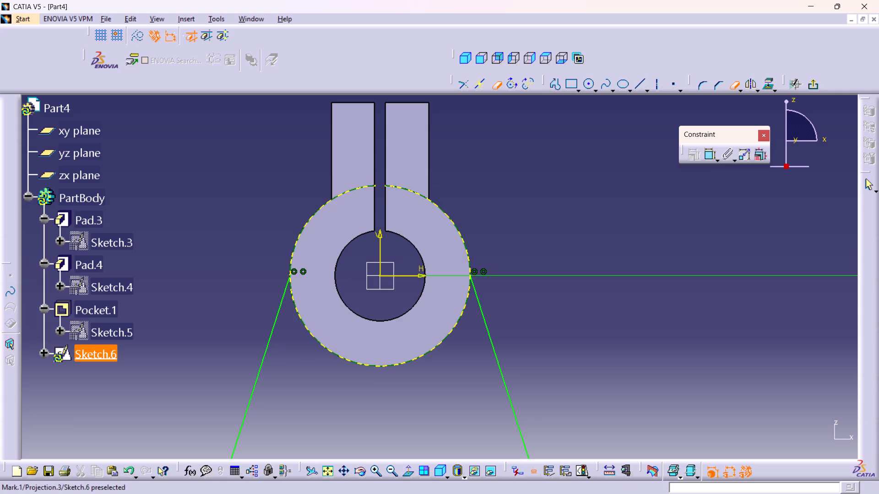
pyautogui.click(444, 208)
pyautogui.click(312, 214)
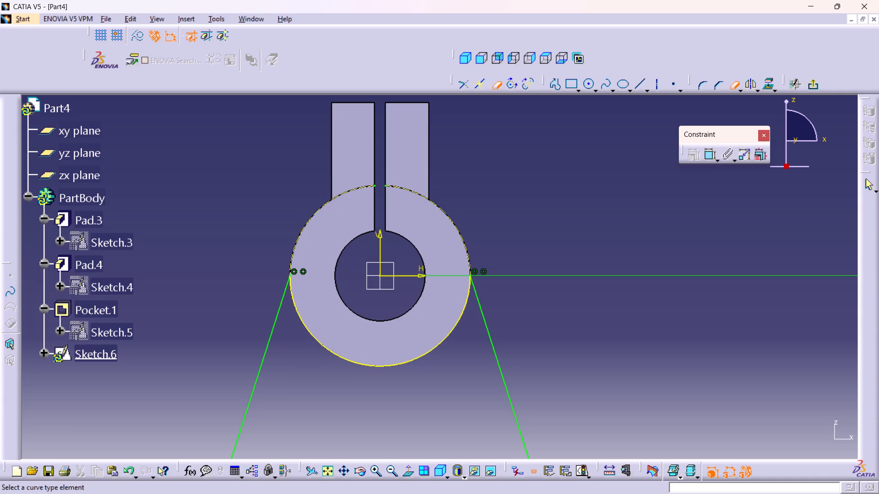
# Finish the support sketch and pad it 10 mm with the direction reversed so it extends along the ring.
pyautogui.click(810, 86)
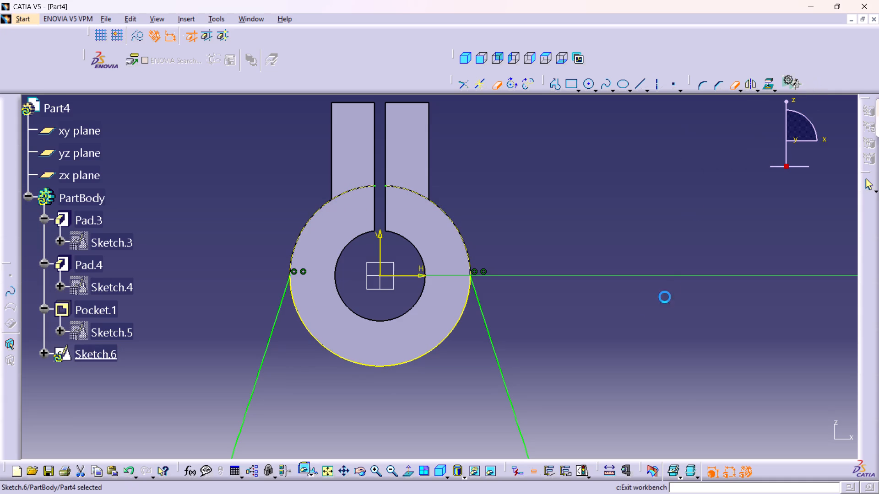
pyautogui.moveTo(479, 408); pyautogui.dragTo(462, 329, button='middle')
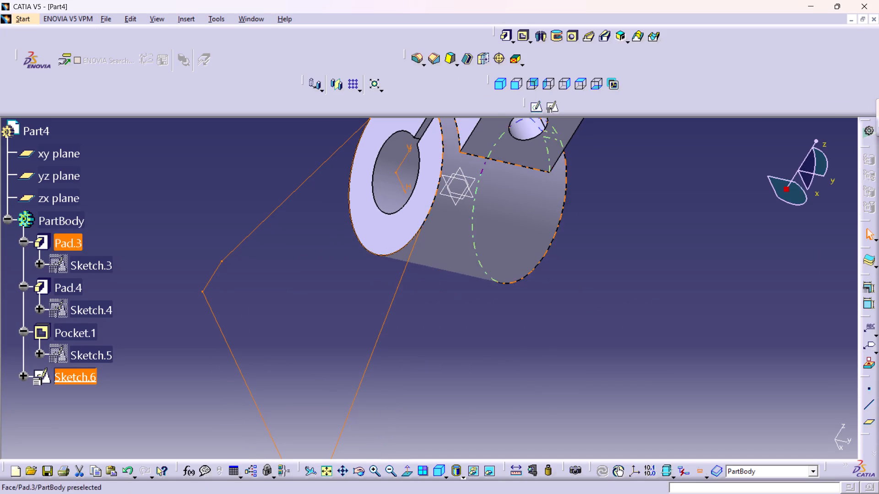
pyautogui.click(503, 37)
pyautogui.moveTo(558, 356); pyautogui.dragTo(544, 264, button='middle')
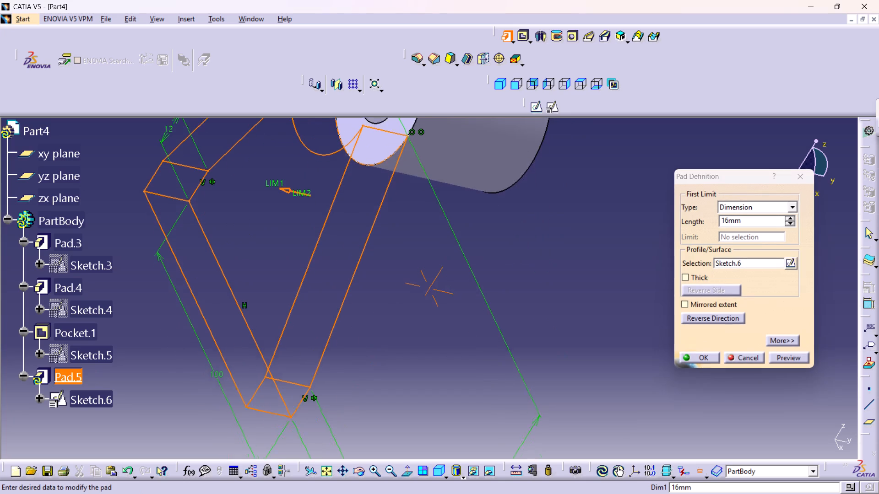
pyautogui.moveTo(544, 264); pyautogui.dragTo(544, 263, button='middle')
pyautogui.click(708, 317)
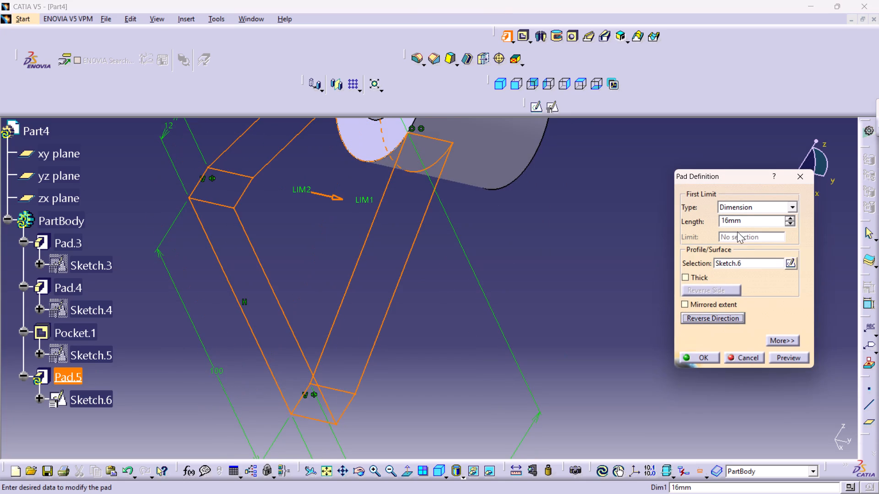
pyautogui.doubleClick(741, 222)
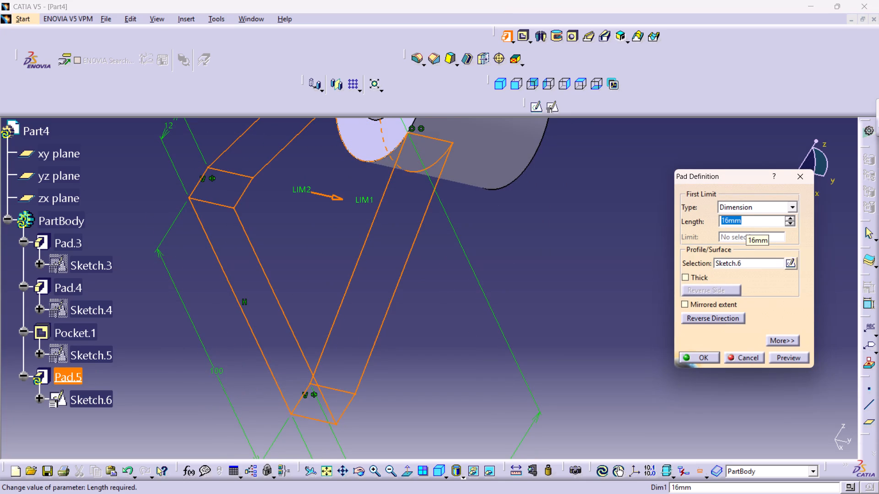
pyautogui.write('10')
pyautogui.press('Return')
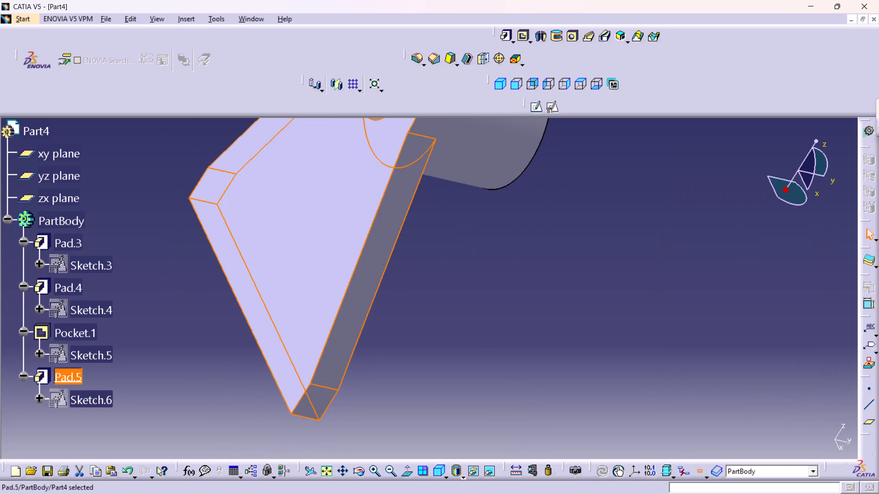
pyautogui.click(527, 311)
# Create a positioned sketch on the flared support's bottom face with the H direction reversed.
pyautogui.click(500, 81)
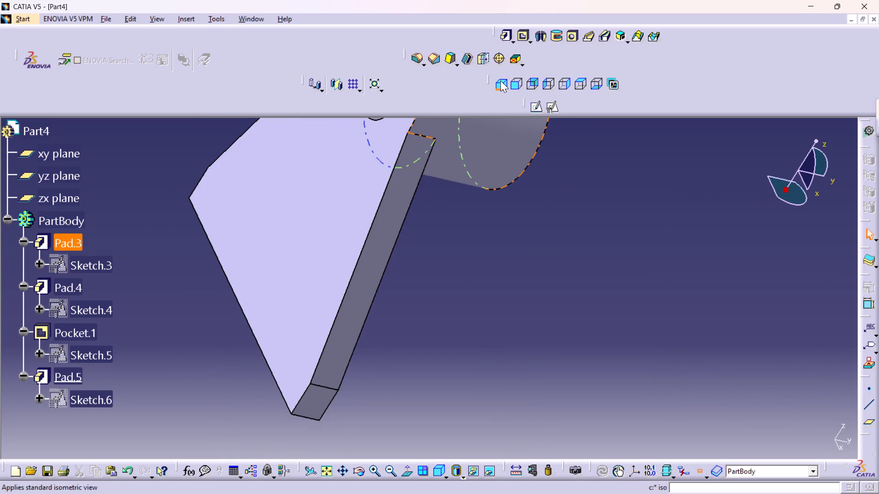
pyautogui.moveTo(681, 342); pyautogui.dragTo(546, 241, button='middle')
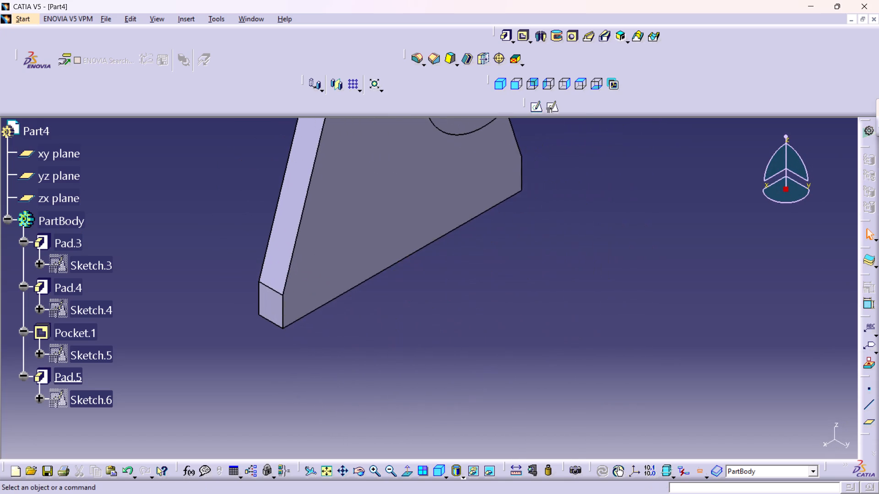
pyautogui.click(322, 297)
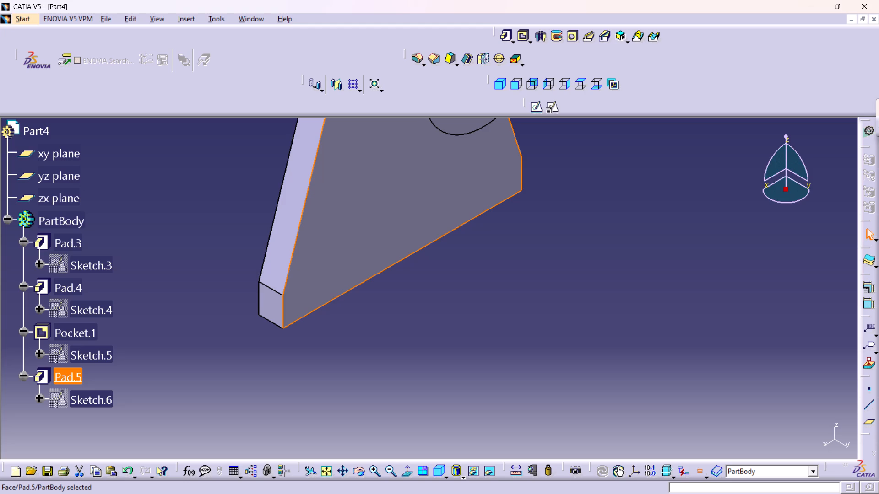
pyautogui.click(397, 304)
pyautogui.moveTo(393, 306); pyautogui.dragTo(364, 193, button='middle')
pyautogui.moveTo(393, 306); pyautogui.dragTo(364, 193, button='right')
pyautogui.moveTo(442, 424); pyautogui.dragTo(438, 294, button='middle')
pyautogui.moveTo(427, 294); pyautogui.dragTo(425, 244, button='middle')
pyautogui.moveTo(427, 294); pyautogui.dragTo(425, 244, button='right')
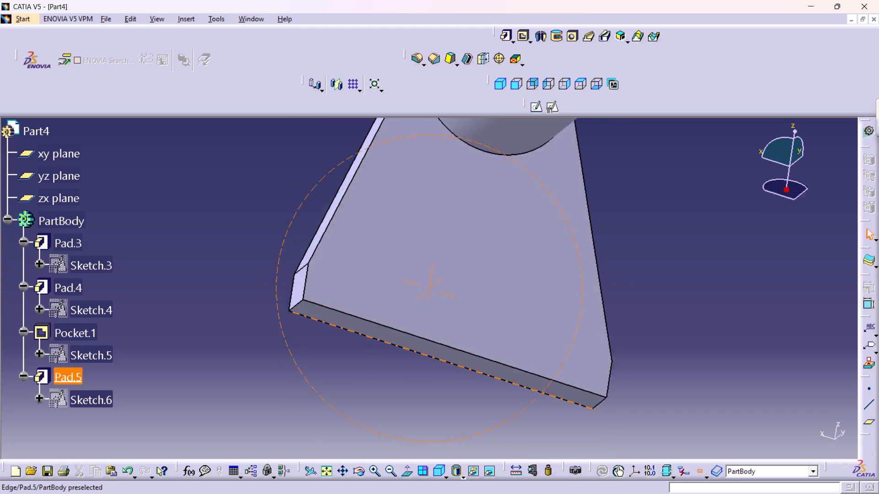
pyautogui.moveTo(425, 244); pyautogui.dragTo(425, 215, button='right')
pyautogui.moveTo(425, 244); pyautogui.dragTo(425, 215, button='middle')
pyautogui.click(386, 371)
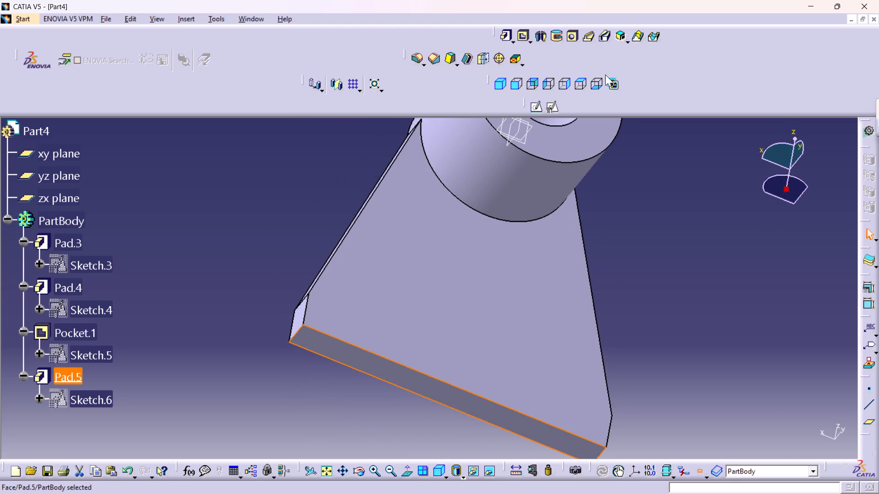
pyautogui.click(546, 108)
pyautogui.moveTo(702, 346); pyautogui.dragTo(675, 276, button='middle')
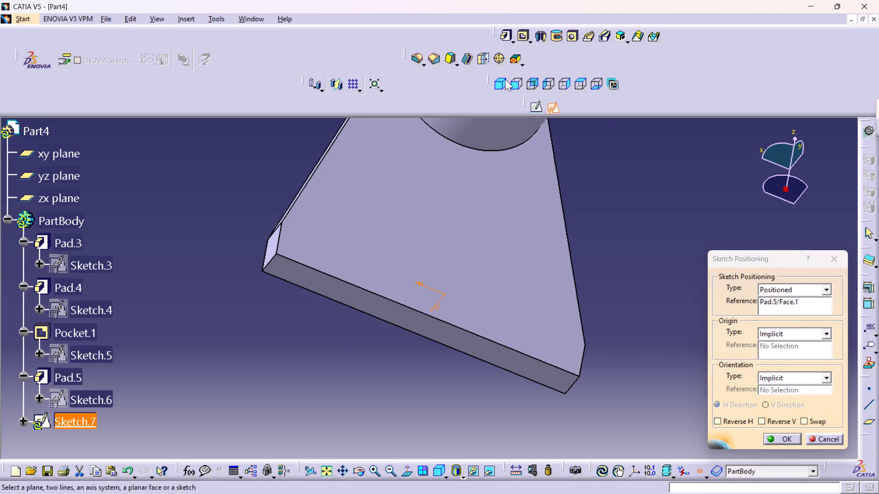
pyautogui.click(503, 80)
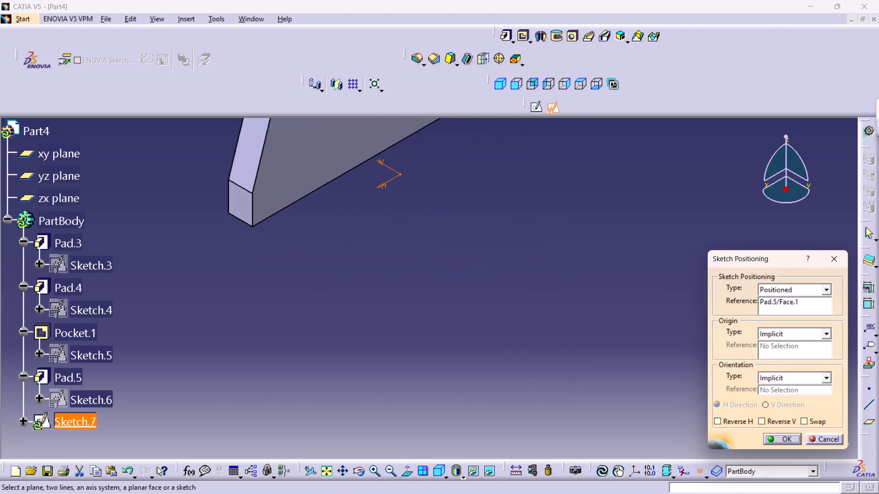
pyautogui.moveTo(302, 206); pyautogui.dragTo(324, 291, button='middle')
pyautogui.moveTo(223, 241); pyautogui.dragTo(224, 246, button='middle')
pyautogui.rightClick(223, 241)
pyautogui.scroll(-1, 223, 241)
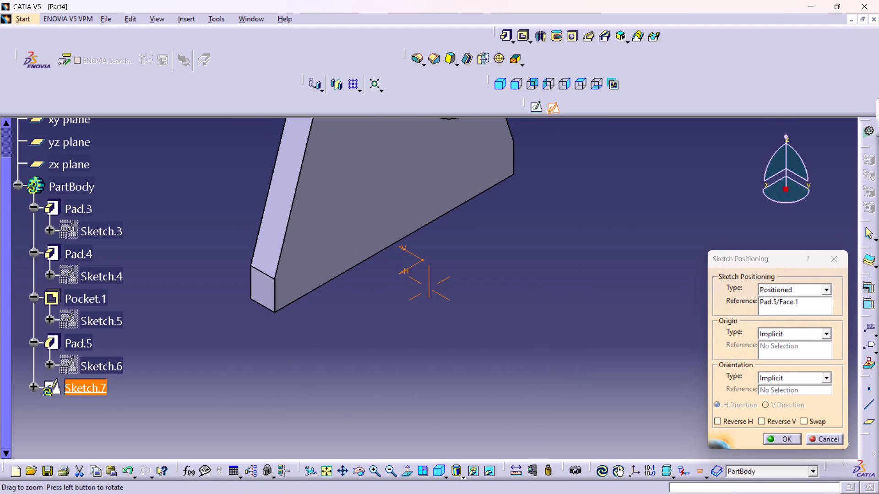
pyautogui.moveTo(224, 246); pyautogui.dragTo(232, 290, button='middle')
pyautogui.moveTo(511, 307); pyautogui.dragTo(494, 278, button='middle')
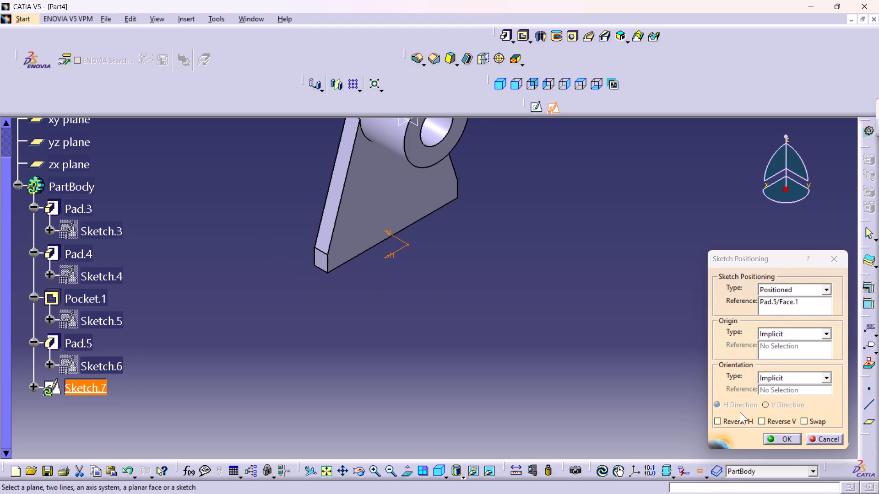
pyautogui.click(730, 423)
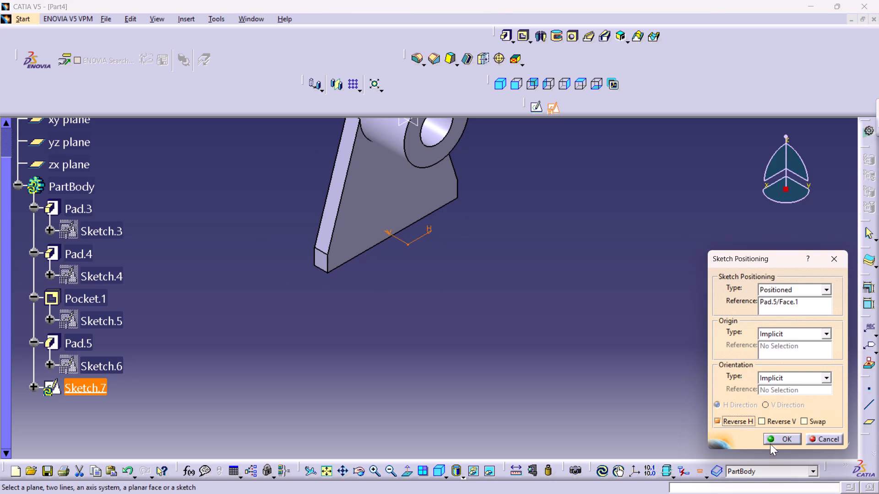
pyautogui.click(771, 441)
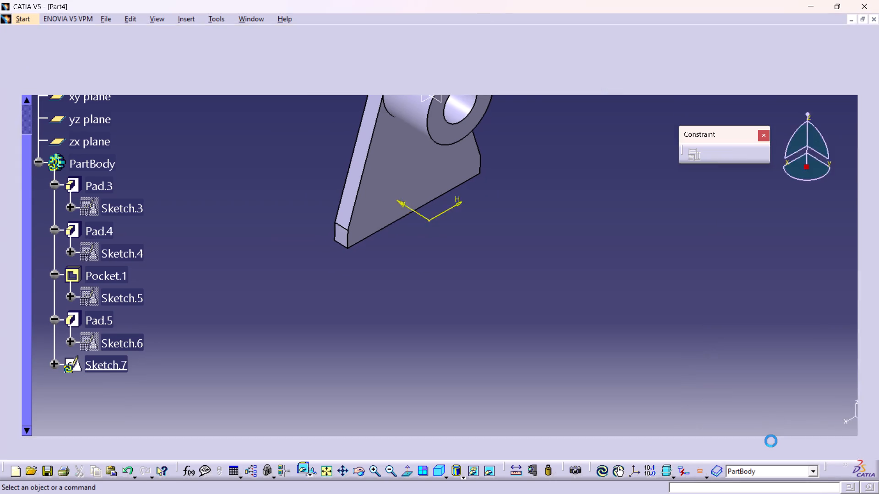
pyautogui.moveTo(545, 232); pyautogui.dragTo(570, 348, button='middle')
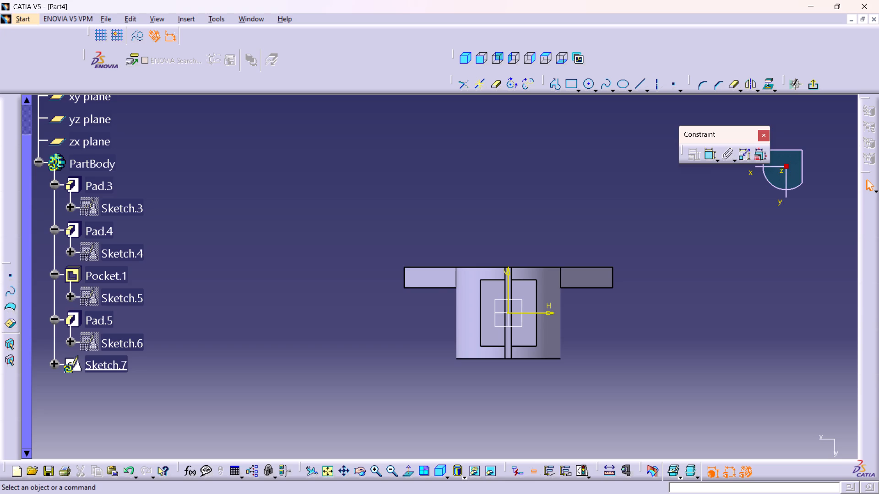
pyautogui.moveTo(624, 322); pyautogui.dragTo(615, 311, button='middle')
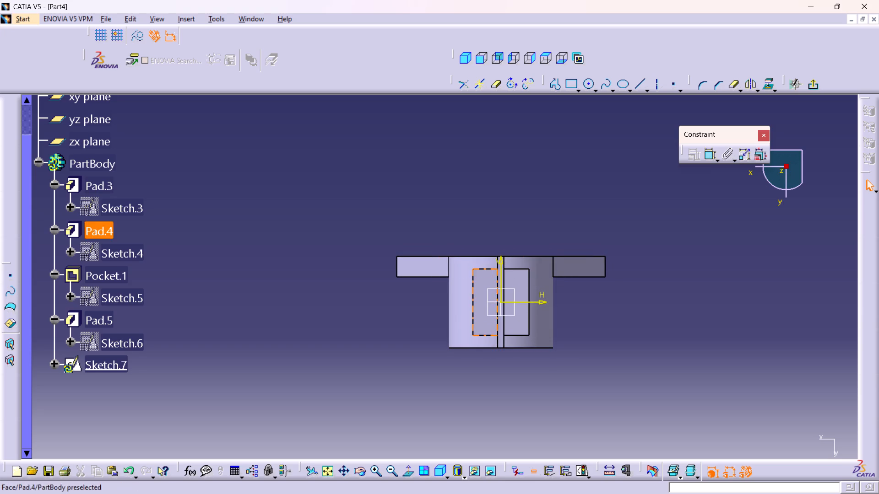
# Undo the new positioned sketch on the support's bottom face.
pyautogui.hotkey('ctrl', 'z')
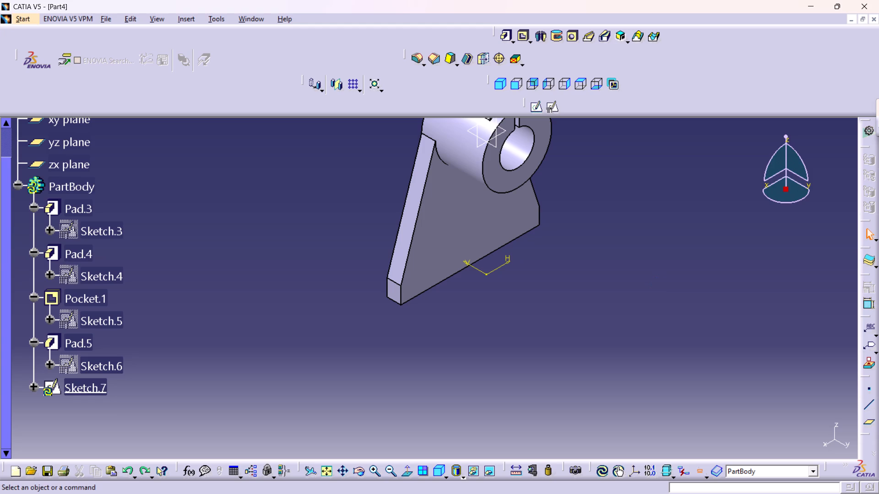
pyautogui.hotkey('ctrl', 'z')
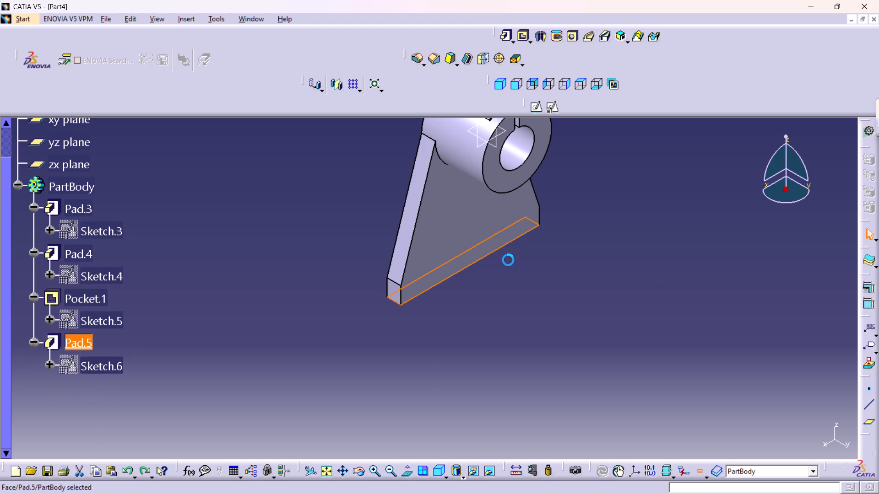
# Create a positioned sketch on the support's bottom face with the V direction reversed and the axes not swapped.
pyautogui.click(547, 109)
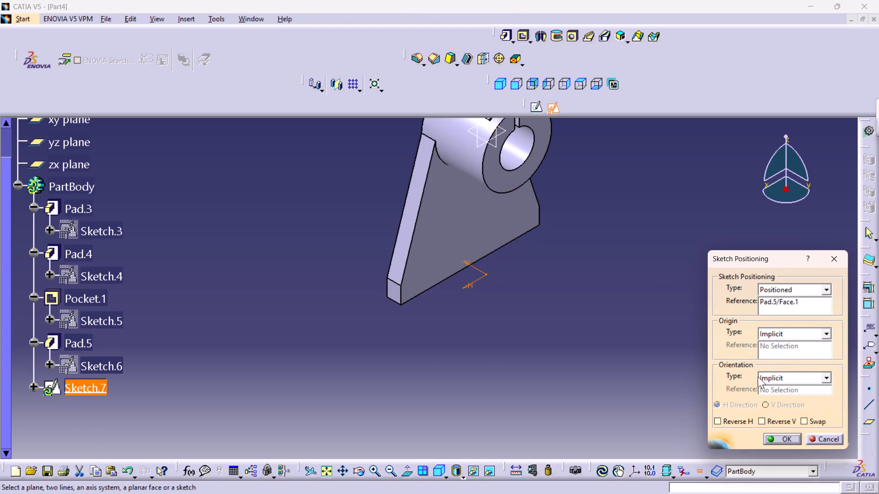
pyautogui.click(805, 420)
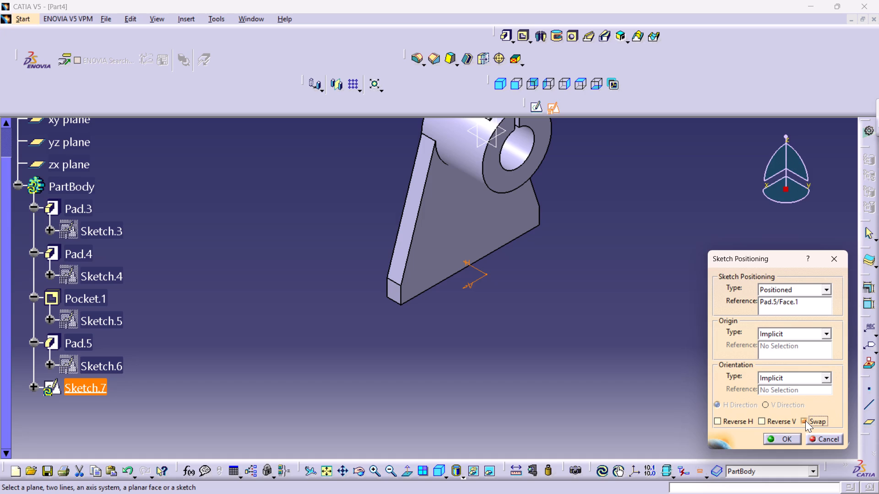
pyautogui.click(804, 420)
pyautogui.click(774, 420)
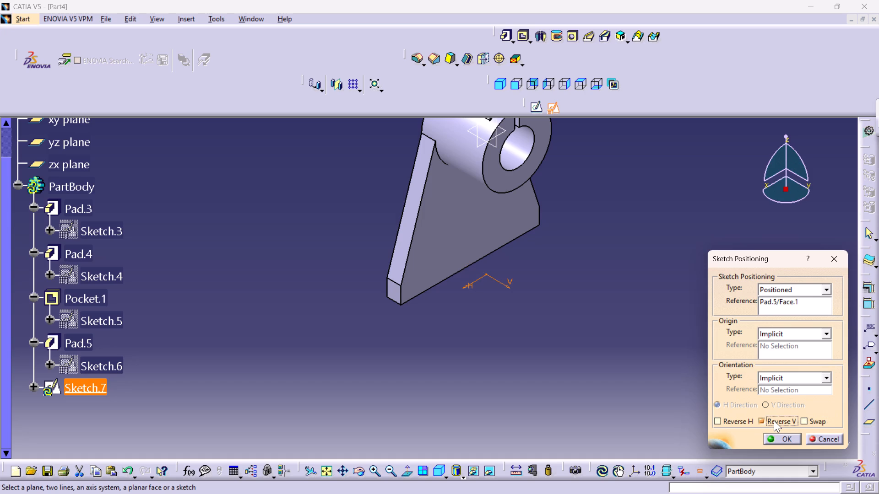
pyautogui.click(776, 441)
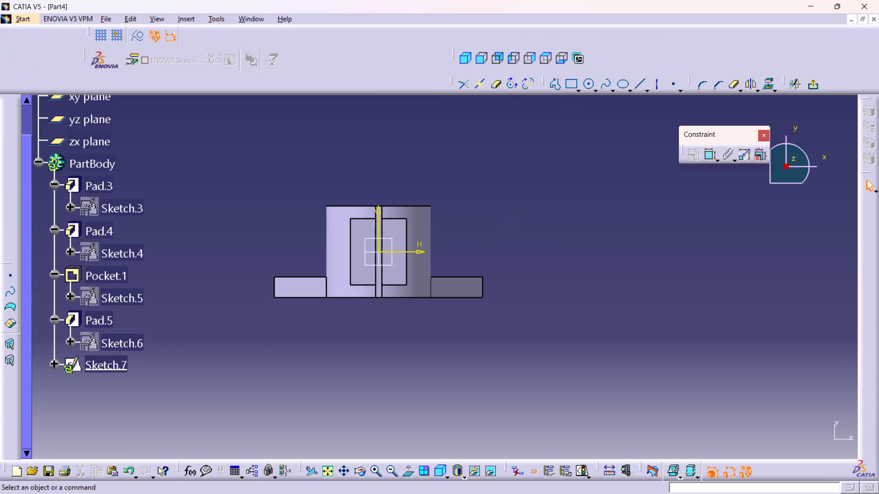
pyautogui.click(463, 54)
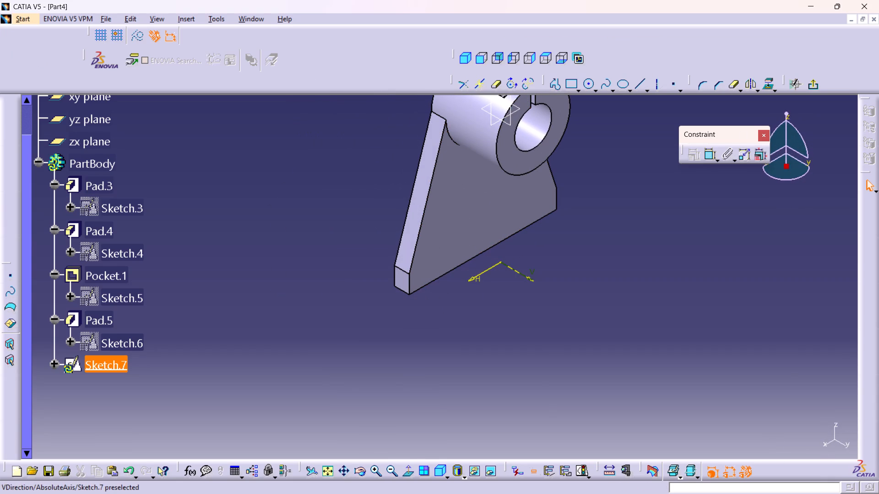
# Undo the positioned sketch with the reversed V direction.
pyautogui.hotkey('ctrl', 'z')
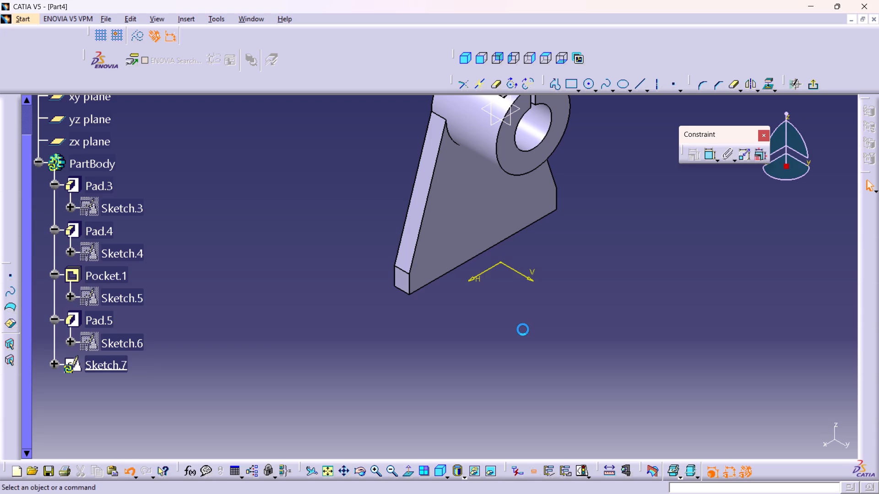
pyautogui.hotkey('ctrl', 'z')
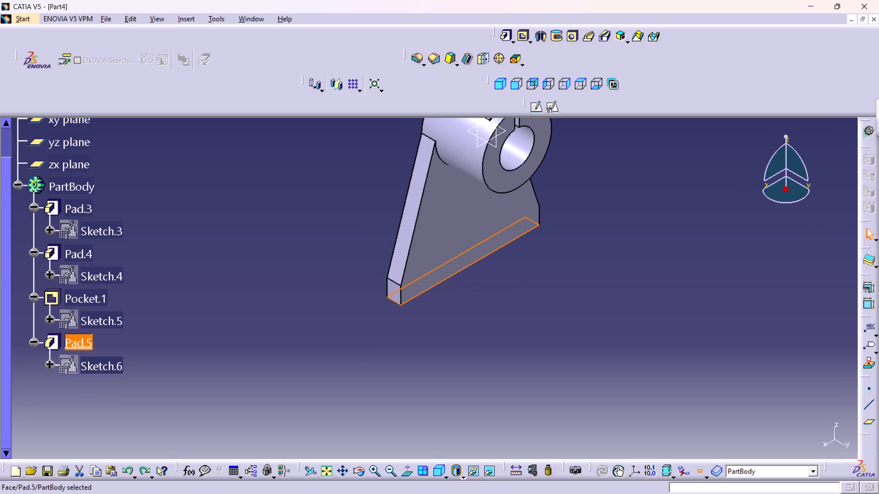
# Create a positioned sketch on the support's bottom face with only the H direction reversed.
pyautogui.click(553, 110)
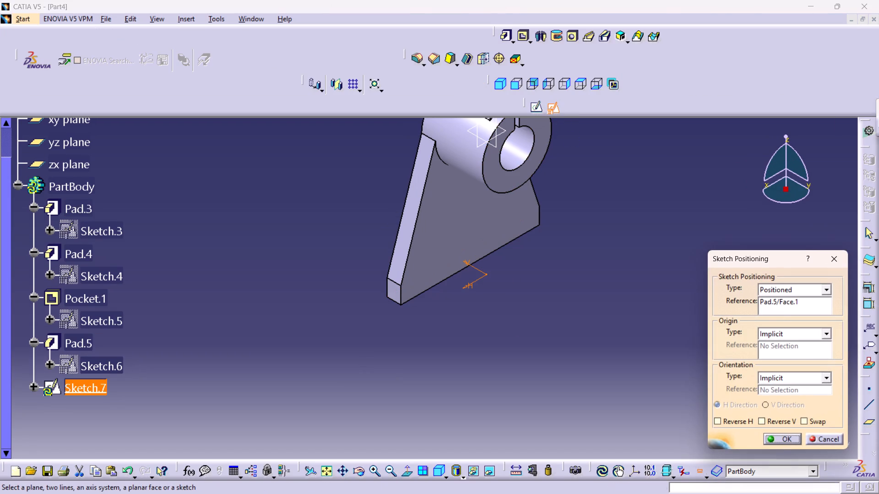
pyautogui.click(745, 419)
pyautogui.click(782, 436)
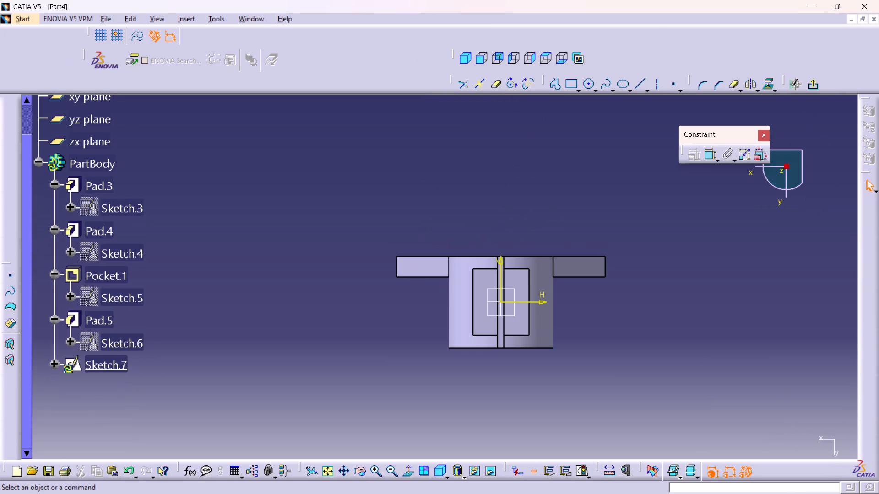
pyautogui.moveTo(649, 326); pyautogui.dragTo(645, 365, button='middle')
pyautogui.moveTo(606, 282); pyautogui.dragTo(606, 288, button='middle')
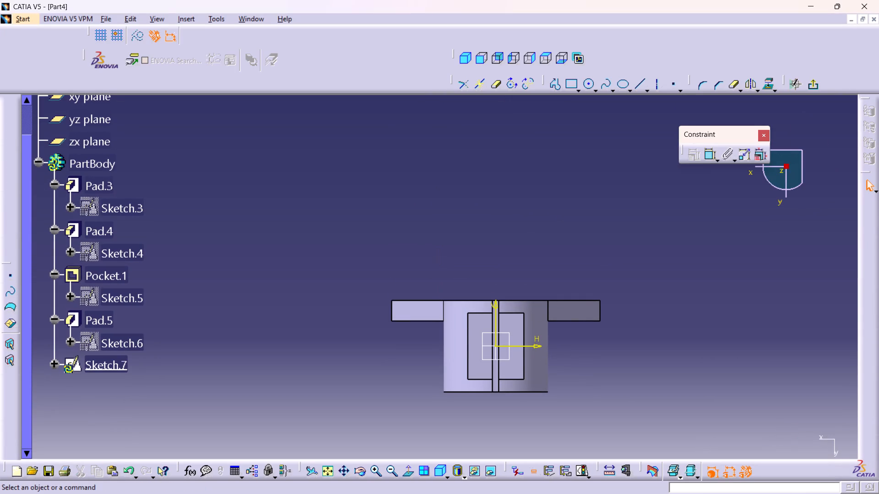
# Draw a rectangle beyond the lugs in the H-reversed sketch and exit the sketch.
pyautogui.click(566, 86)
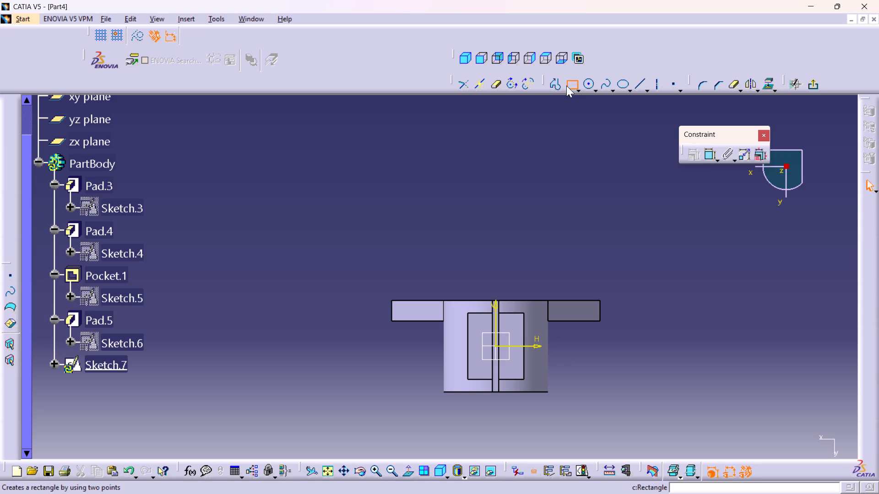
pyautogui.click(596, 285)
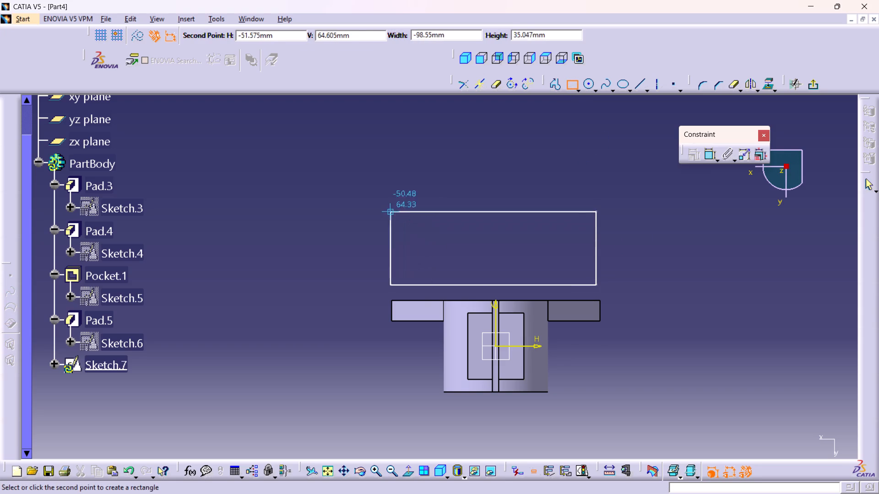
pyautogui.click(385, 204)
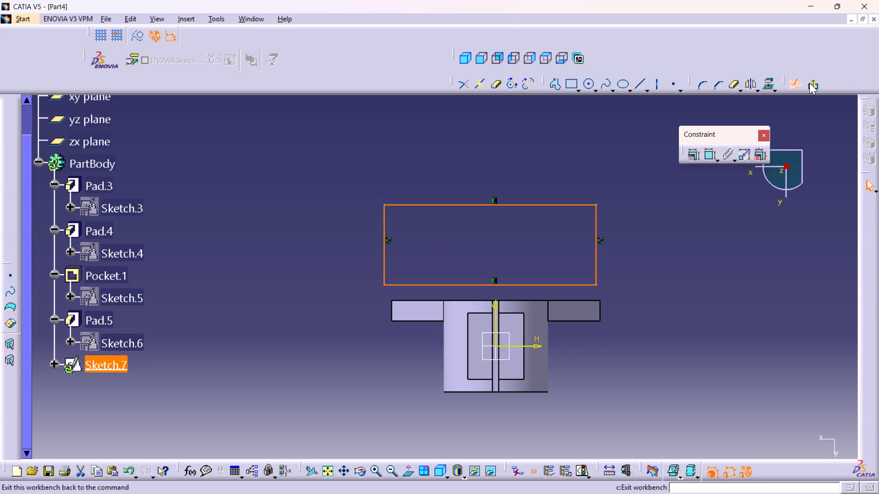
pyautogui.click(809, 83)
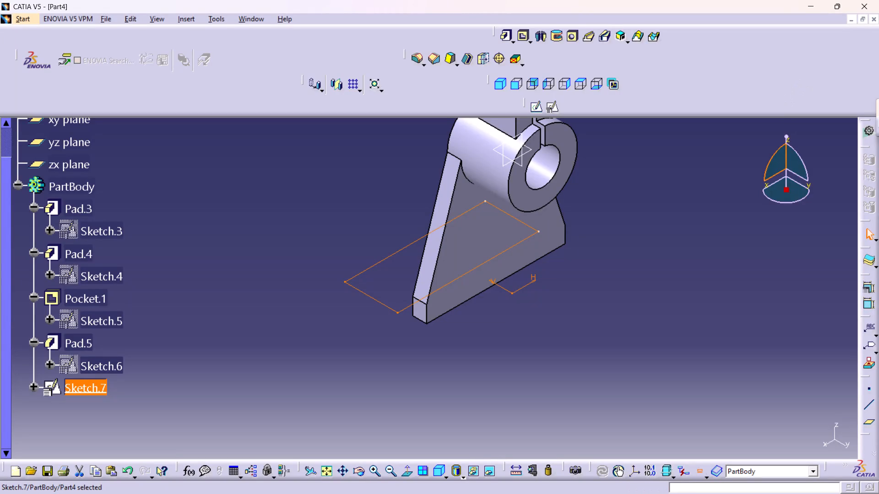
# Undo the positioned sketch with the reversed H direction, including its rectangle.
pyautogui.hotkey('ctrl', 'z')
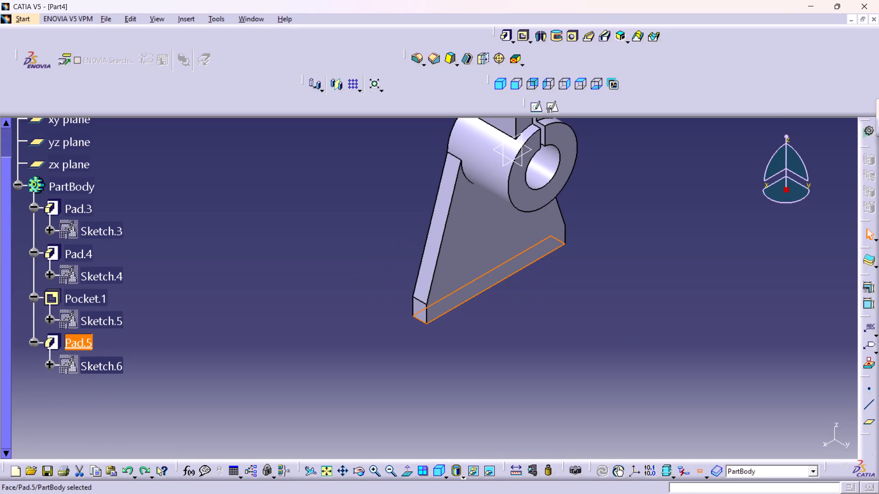
# Create a positioned sketch on the support's bottom face with the axes swapped and the H direction reversed.
pyautogui.click(555, 107)
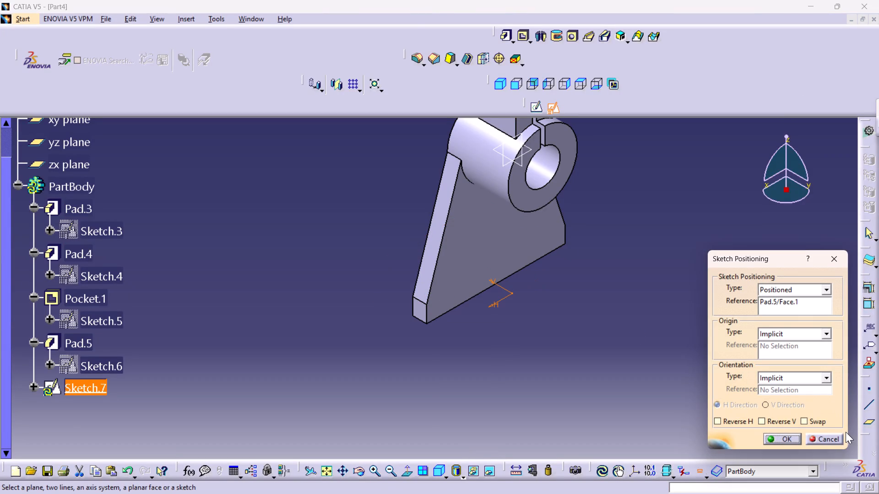
pyautogui.click(808, 422)
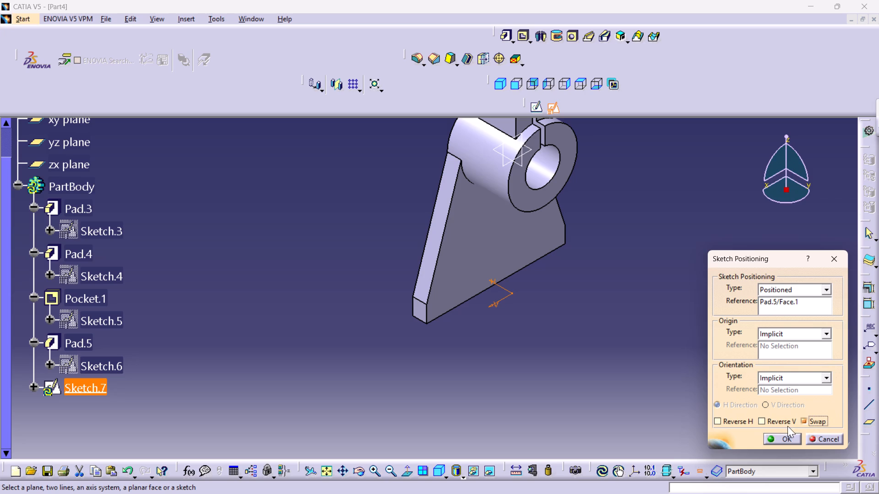
pyautogui.click(745, 420)
pyautogui.click(777, 438)
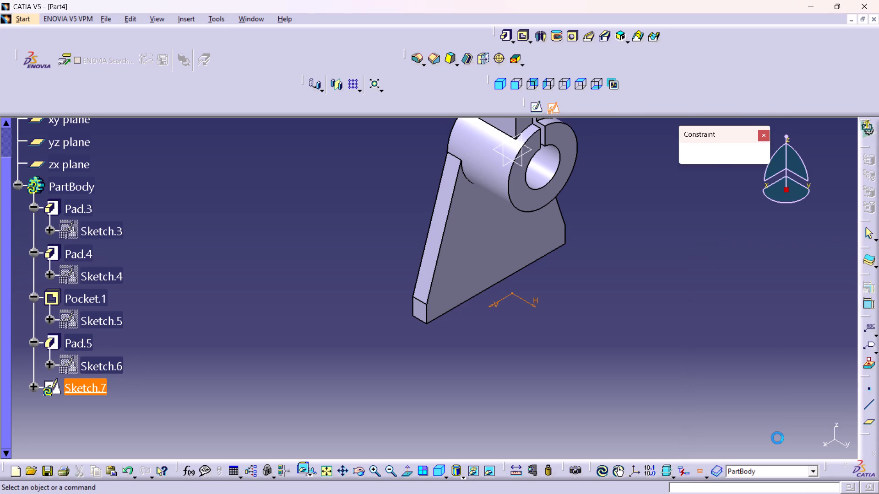
# Draw a rectangle about 52 mm wide and 97 mm high beside the support, overlapping the ring, and exit the sketch.
pyautogui.moveTo(653, 319); pyautogui.dragTo(647, 278, button='middle')
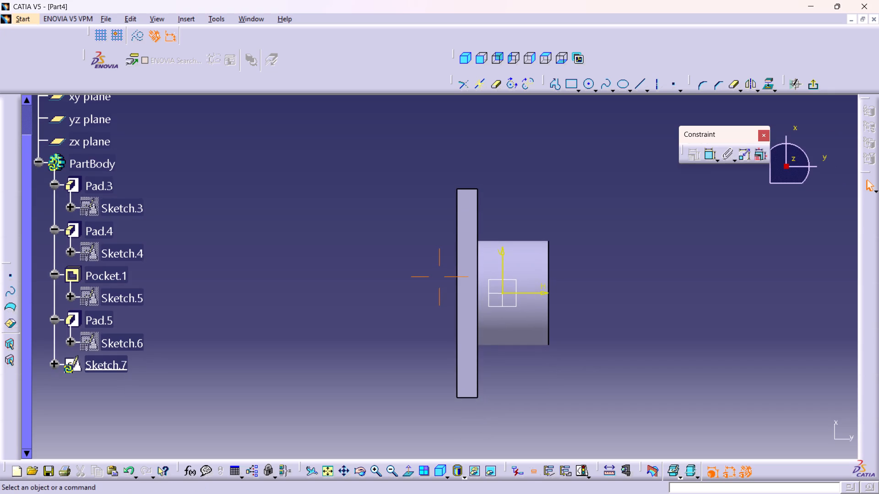
pyautogui.click(564, 81)
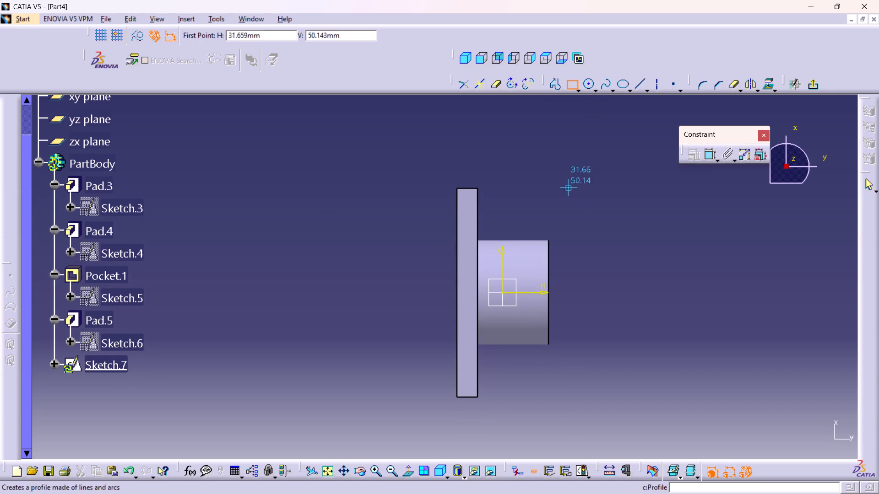
pyautogui.click(488, 397)
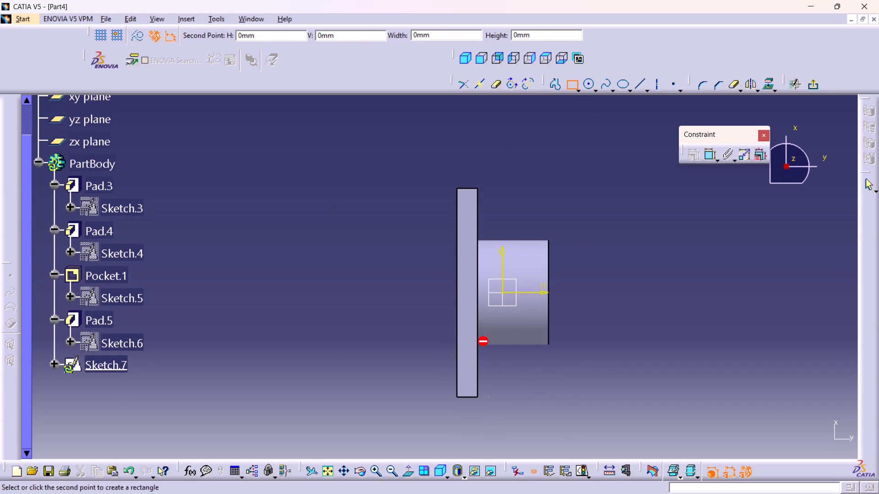
pyautogui.click(597, 195)
pyautogui.click(815, 86)
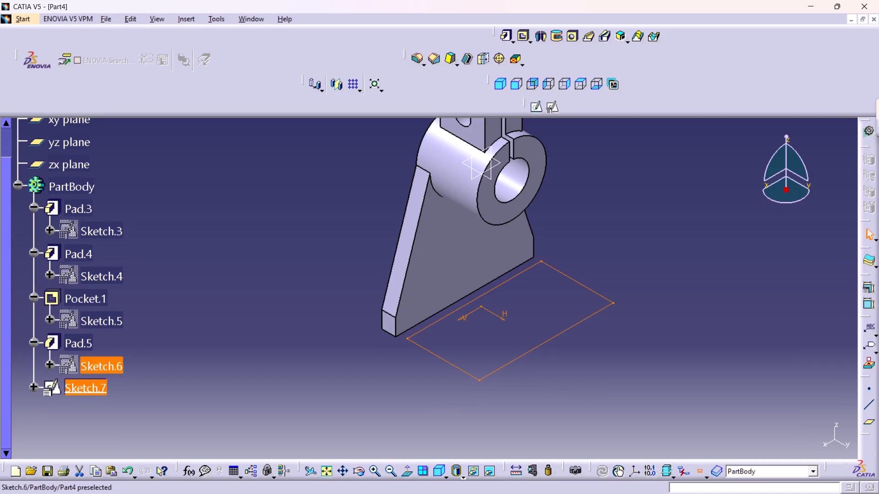
# Reopen the rectangle's sketch and dimension the rectangle's width as 53 mm.
pyautogui.doubleClick(86, 385)
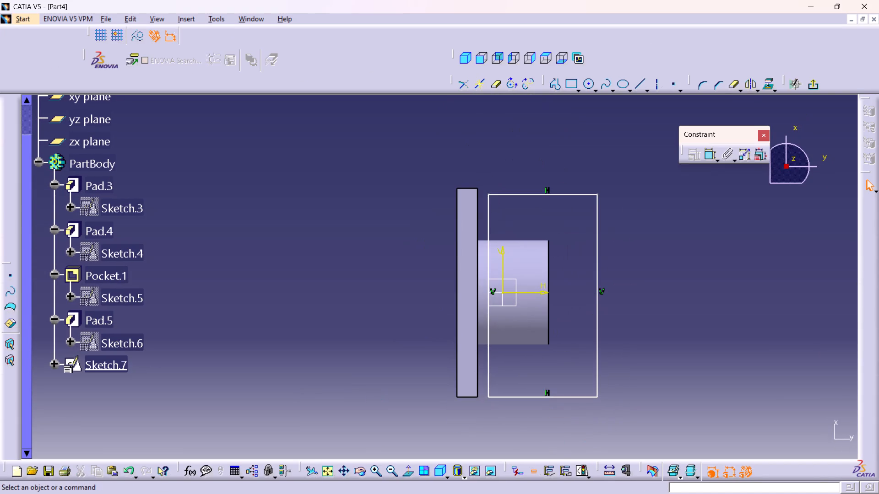
pyautogui.moveTo(591, 328); pyautogui.dragTo(580, 297, button='middle')
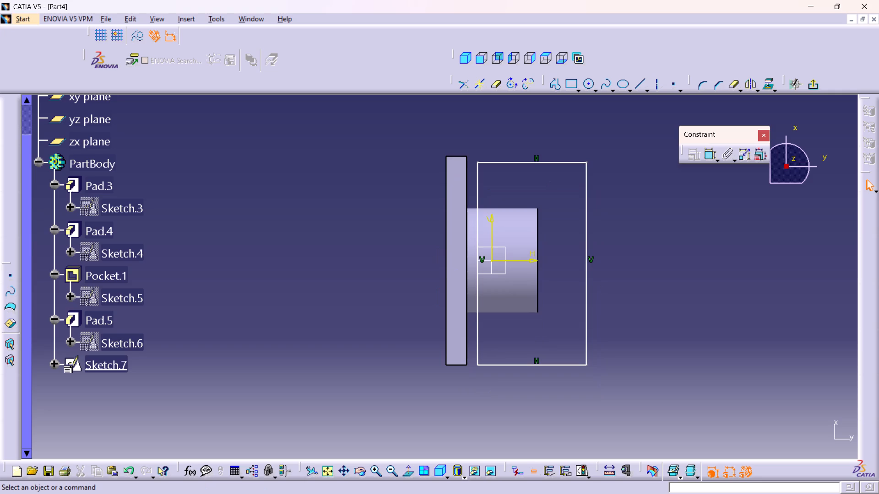
pyautogui.doubleClick(712, 150)
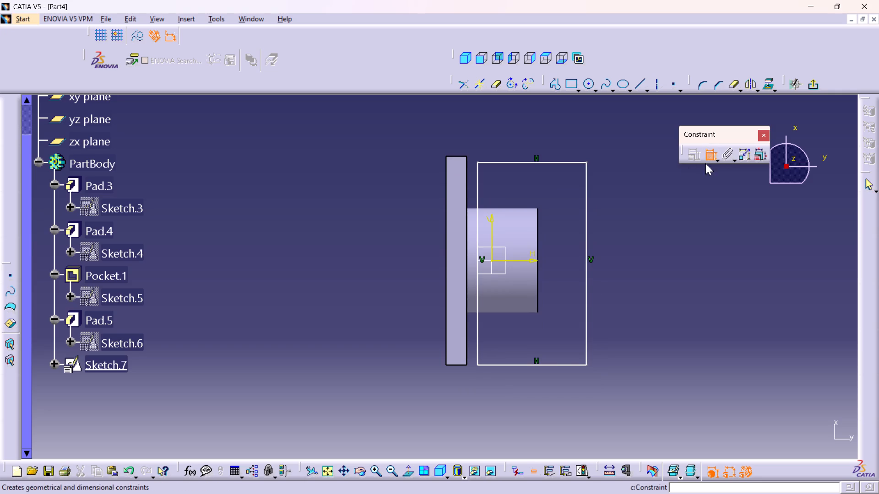
pyautogui.moveTo(514, 364); pyautogui.dragTo(514, 373)
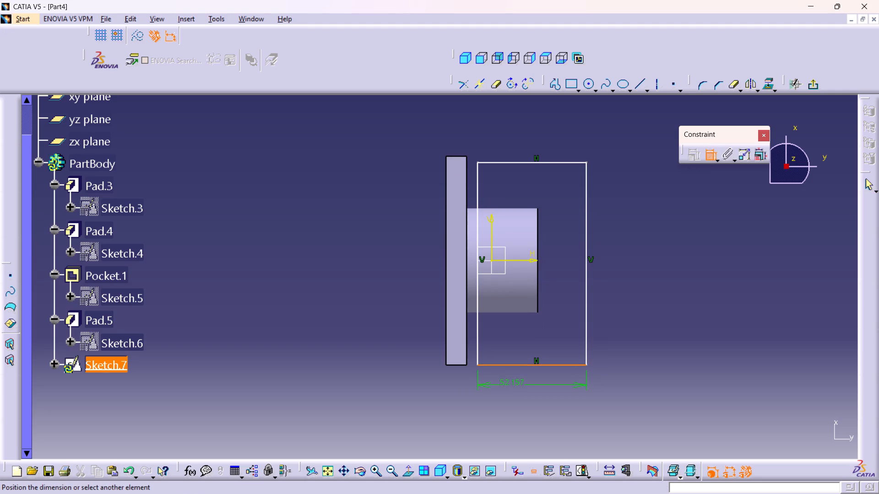
pyautogui.click(512, 385)
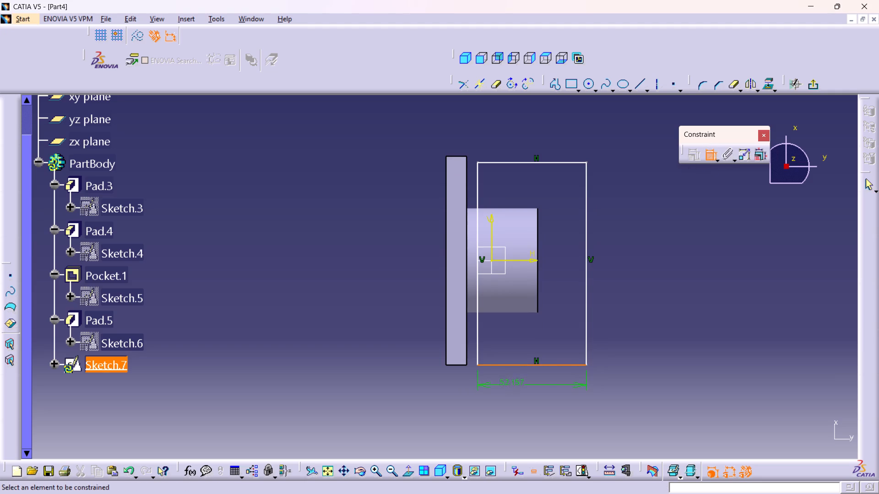
pyautogui.doubleClick(510, 383)
pyautogui.write('53')
pyautogui.press('Return')
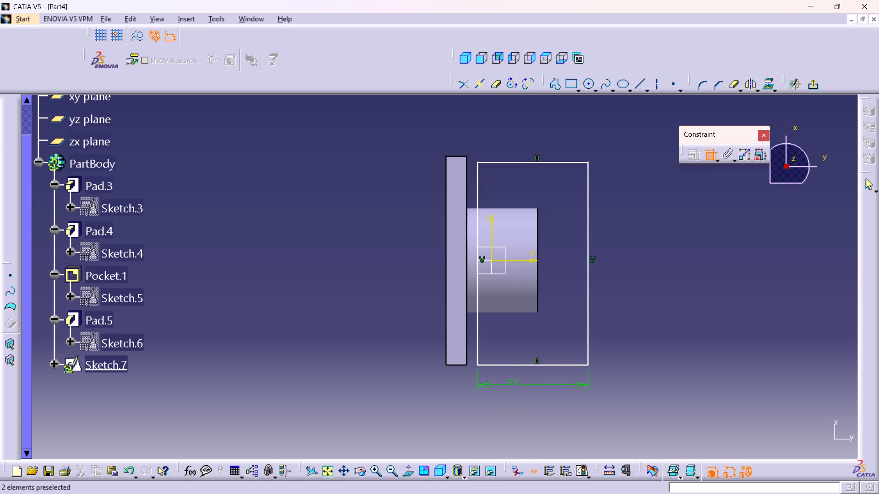
# Make the rectangle's long edge nearest the support coincident with the support's back edge, on the side away from the ring.
pyautogui.click(477, 330)
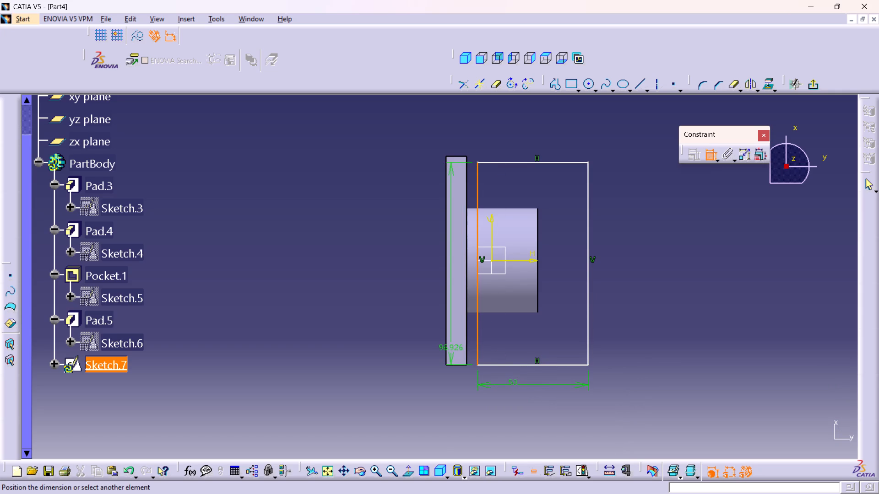
pyautogui.click(445, 349)
pyautogui.rightClick(451, 383)
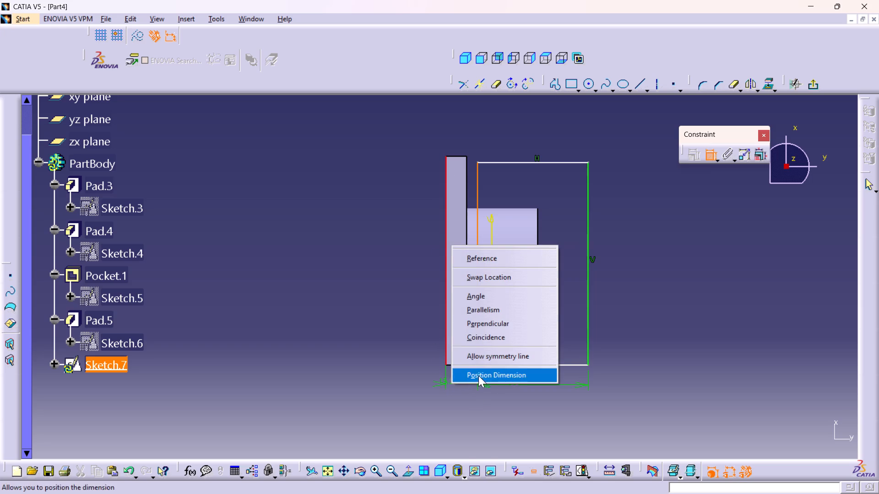
pyautogui.click(483, 340)
# Set the rectangle's width to 63 mm.
pyautogui.rightClick(480, 380)
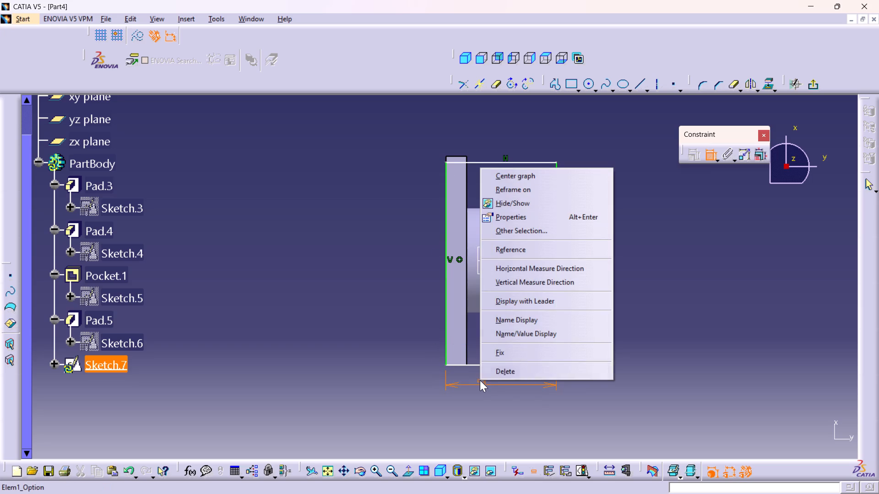
pyautogui.click(479, 383)
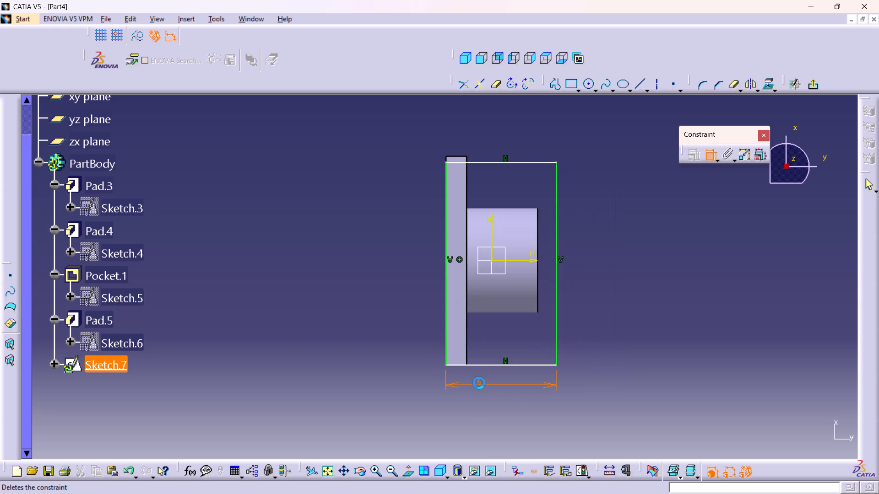
pyautogui.doubleClick(478, 381)
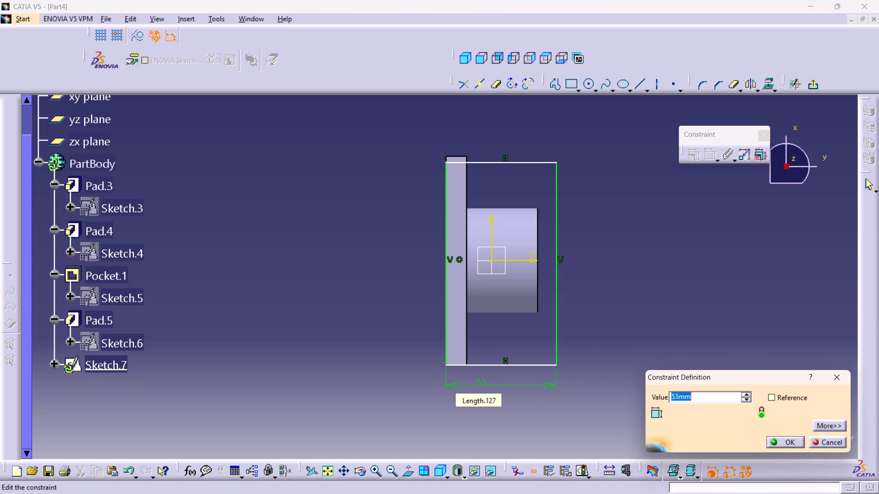
pyautogui.write('63')
pyautogui.press('Return')
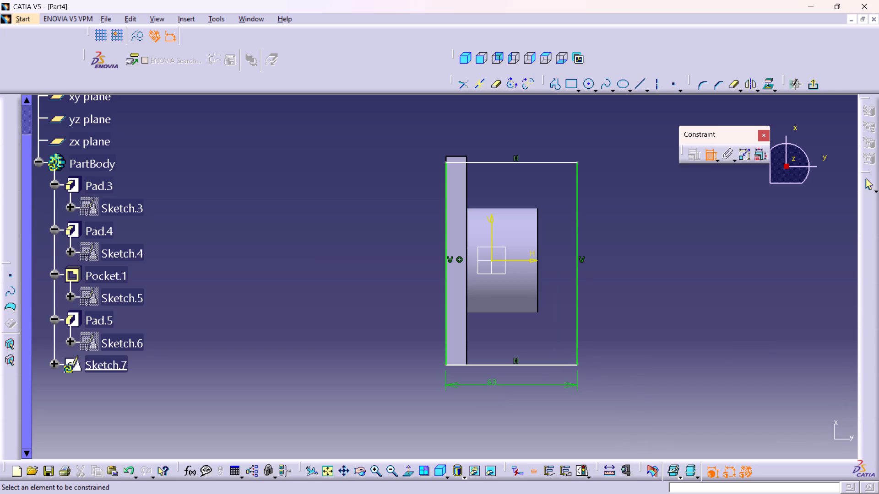
# Make the rectangle's short edge on the positive V side coincident with the support's end edge.
pyautogui.click(473, 164)
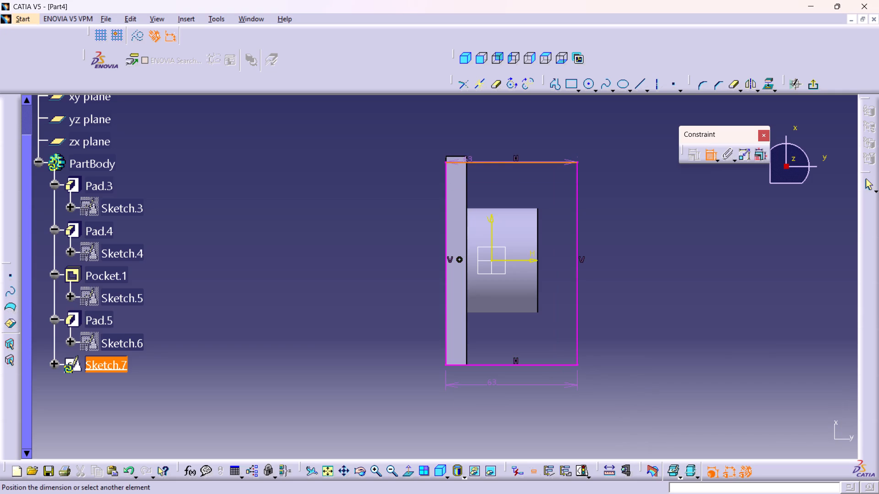
pyautogui.click(458, 156)
pyautogui.rightClick(389, 176)
pyautogui.click(424, 272)
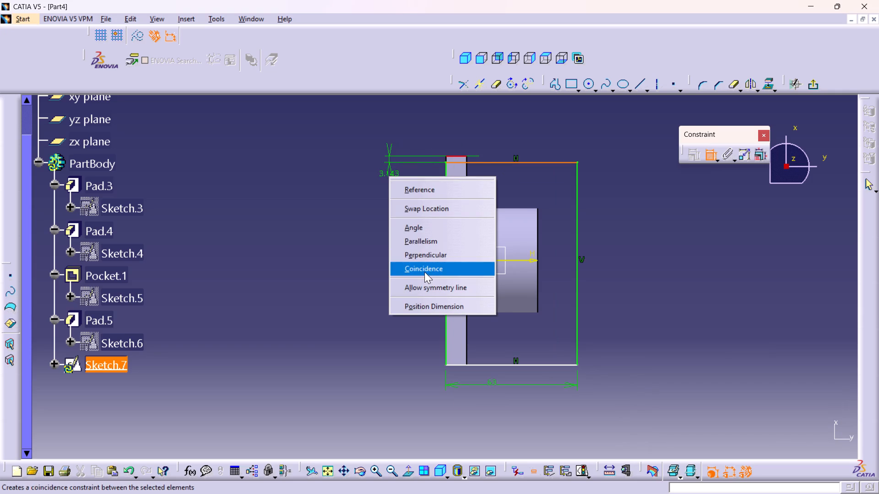
# Dimension the rectangle's long side as 100 mm and exit the sketch.
pyautogui.click(577, 336)
pyautogui.click(645, 314)
pyautogui.click(646, 311)
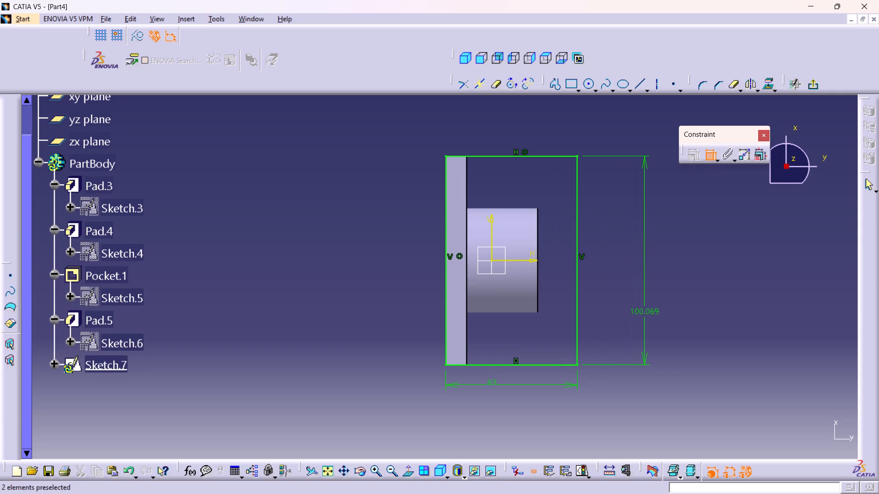
pyautogui.doubleClick(646, 311)
pyautogui.write('100')
pyautogui.press('Return')
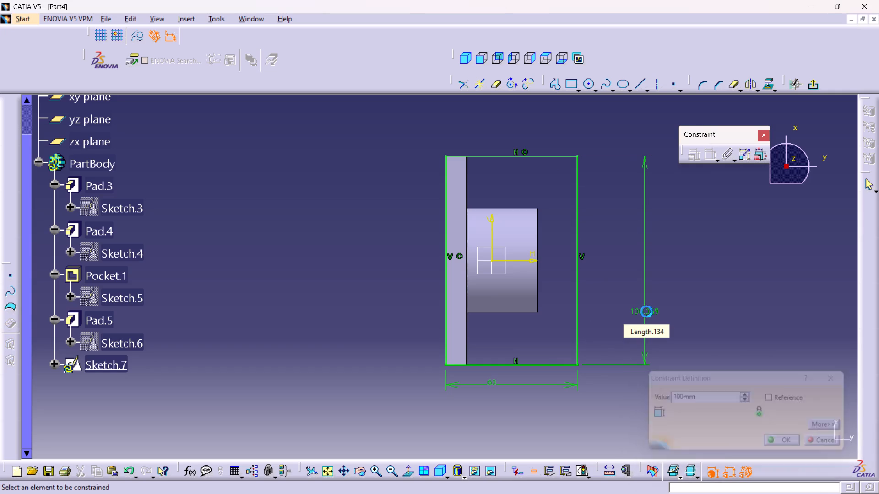
pyautogui.click(814, 86)
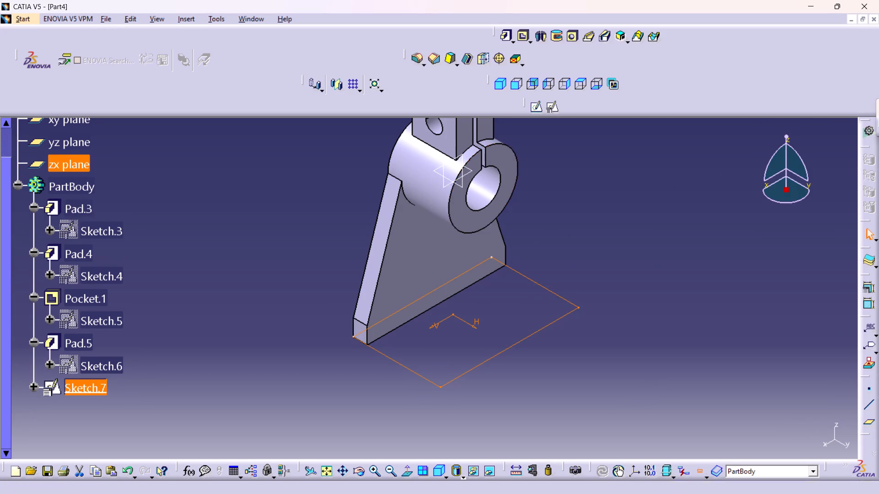
# Pad the rectangle sketch 12 mm with the direction reversed so the base rises upward from the support's bottom face.
pyautogui.click(508, 32)
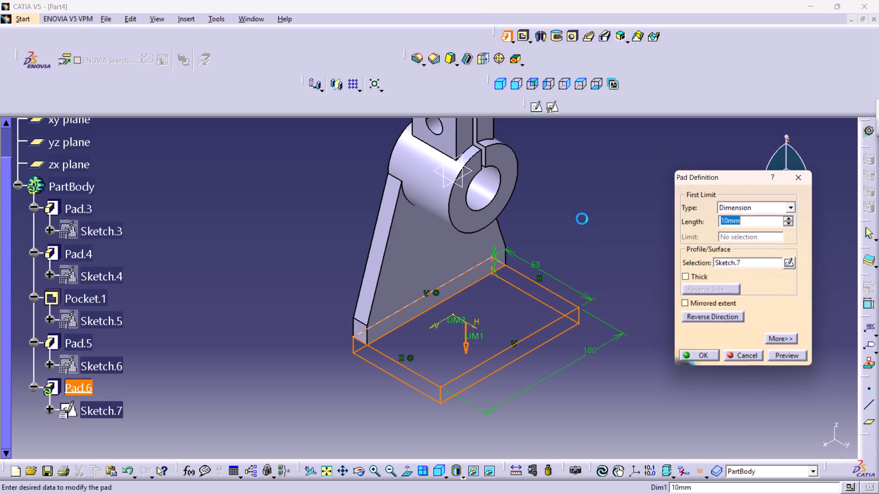
pyautogui.click(712, 316)
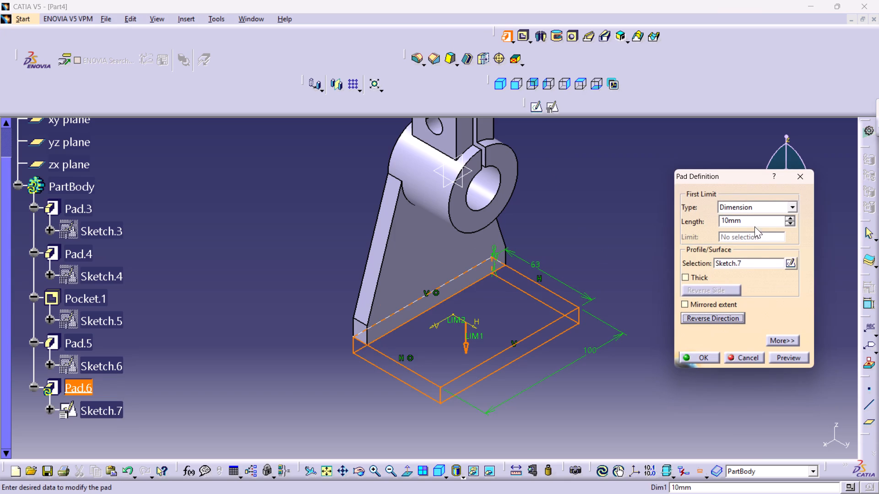
pyautogui.doubleClick(751, 218)
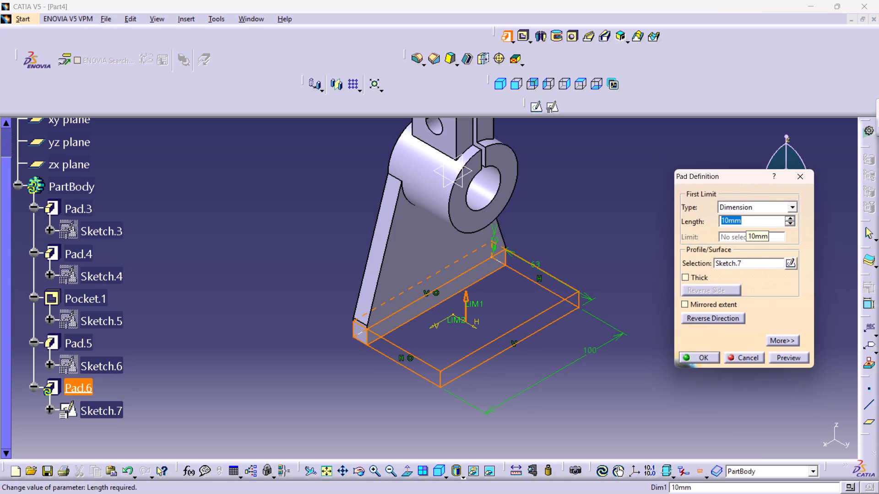
pyautogui.write('12')
pyautogui.press('Return')
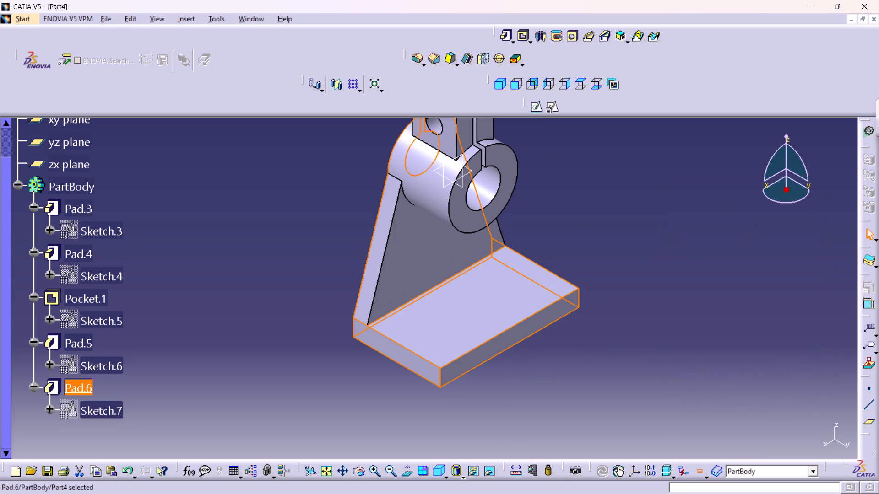
pyautogui.click(654, 359)
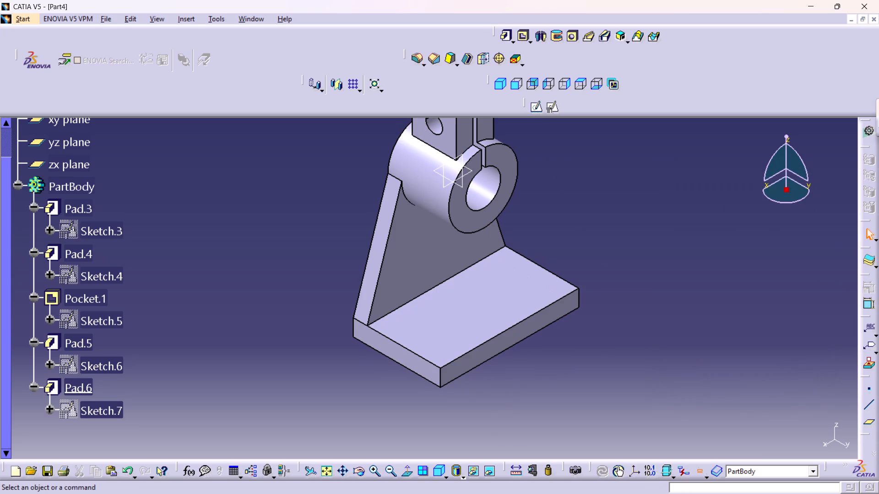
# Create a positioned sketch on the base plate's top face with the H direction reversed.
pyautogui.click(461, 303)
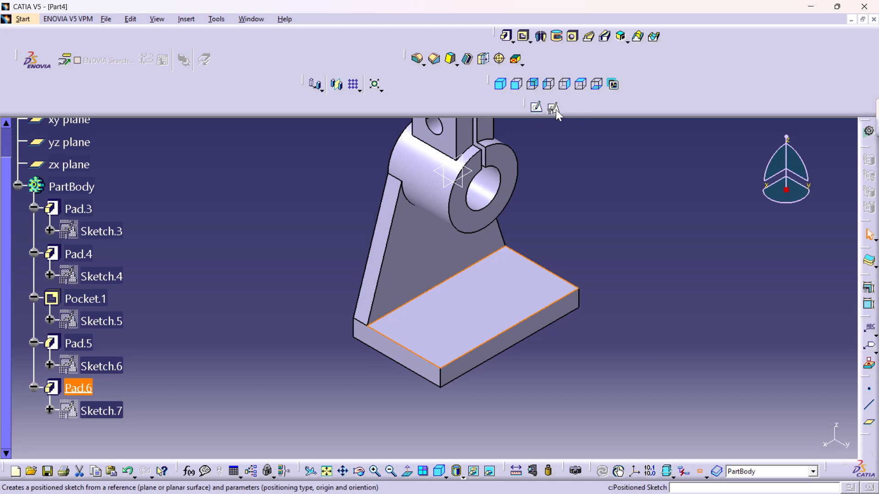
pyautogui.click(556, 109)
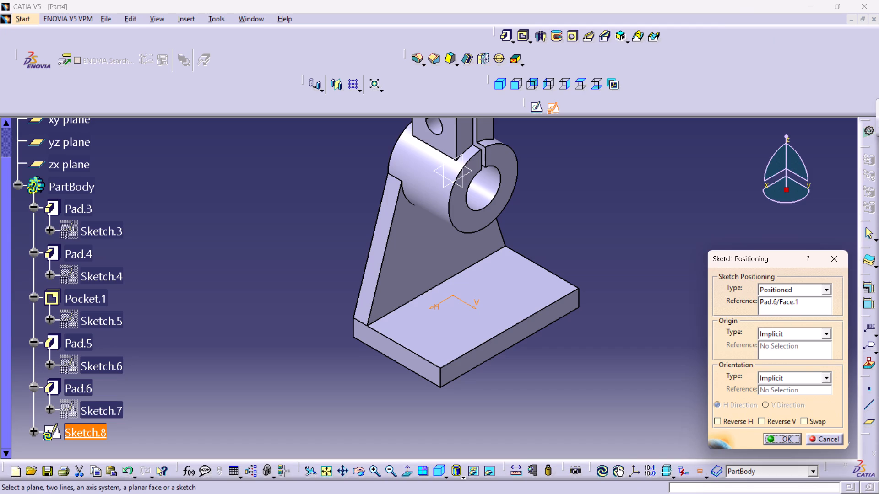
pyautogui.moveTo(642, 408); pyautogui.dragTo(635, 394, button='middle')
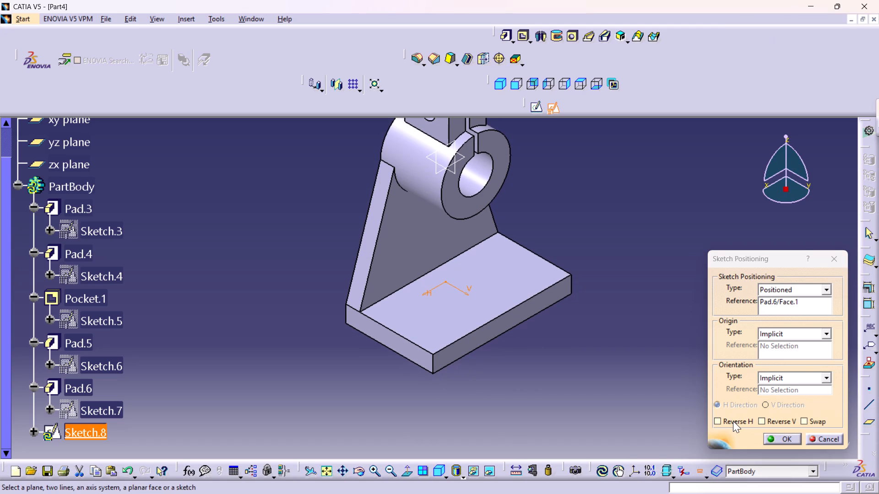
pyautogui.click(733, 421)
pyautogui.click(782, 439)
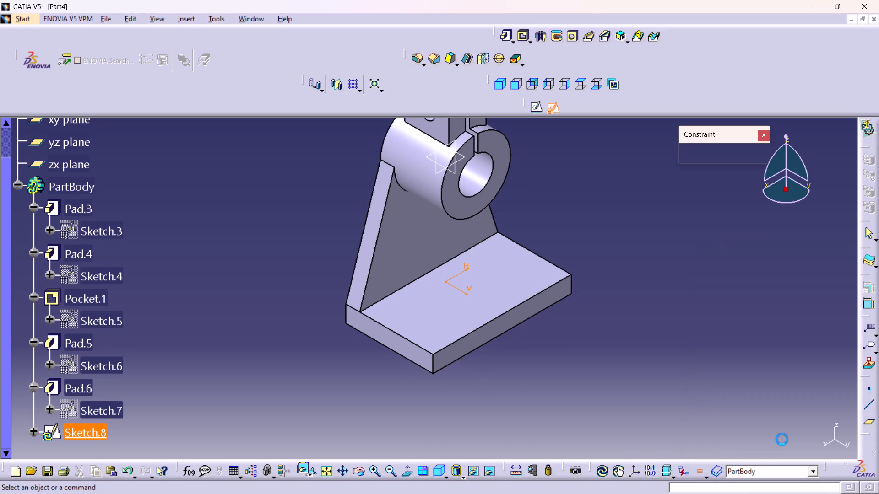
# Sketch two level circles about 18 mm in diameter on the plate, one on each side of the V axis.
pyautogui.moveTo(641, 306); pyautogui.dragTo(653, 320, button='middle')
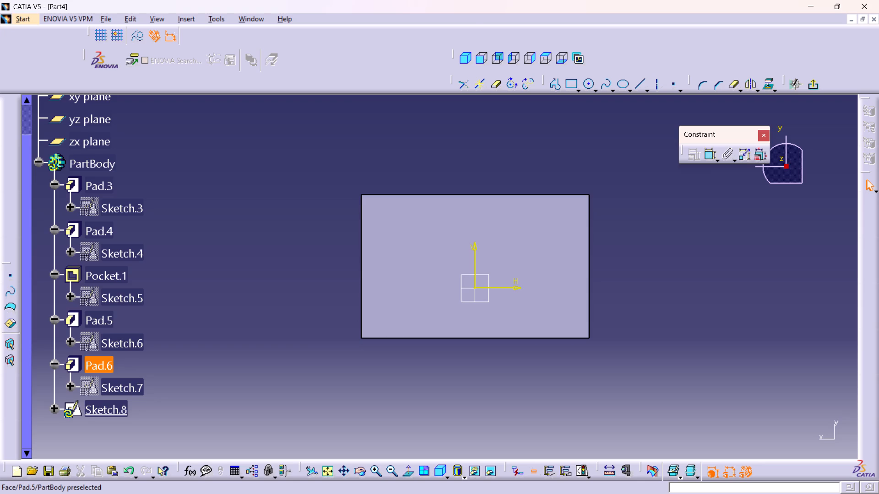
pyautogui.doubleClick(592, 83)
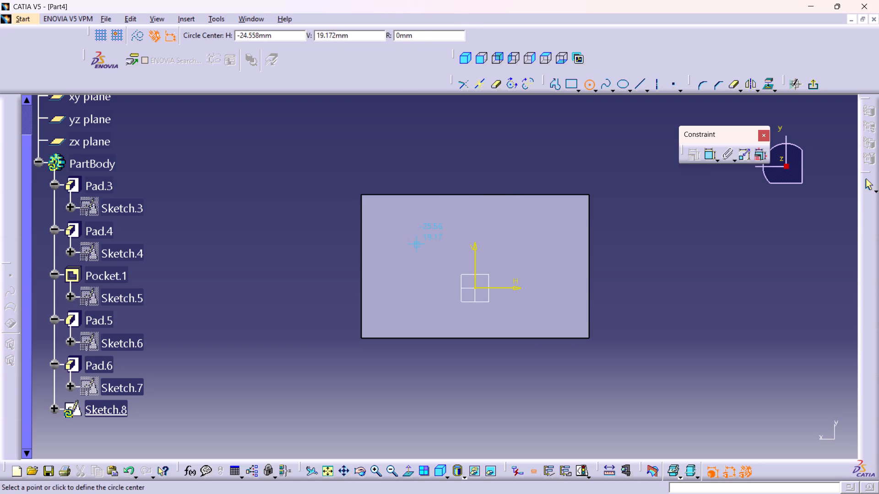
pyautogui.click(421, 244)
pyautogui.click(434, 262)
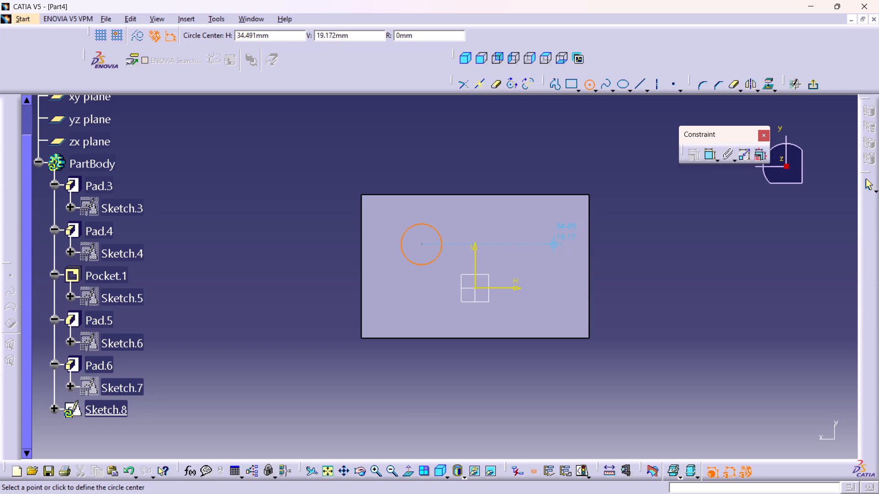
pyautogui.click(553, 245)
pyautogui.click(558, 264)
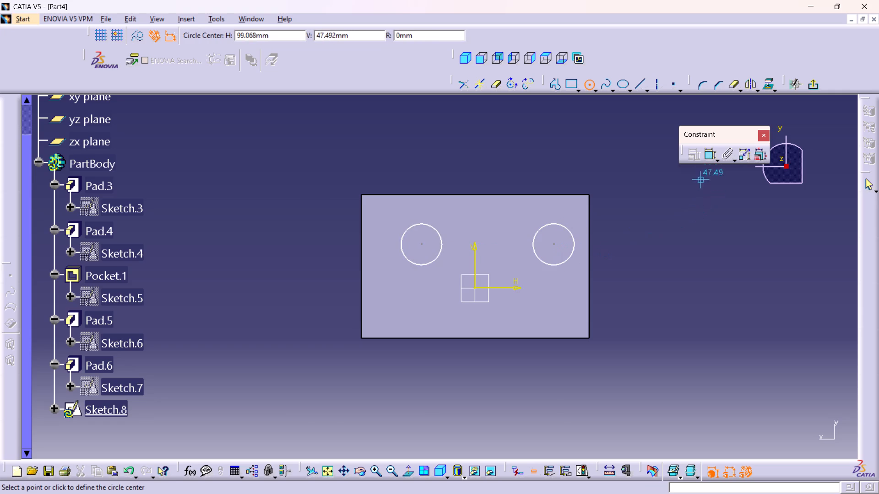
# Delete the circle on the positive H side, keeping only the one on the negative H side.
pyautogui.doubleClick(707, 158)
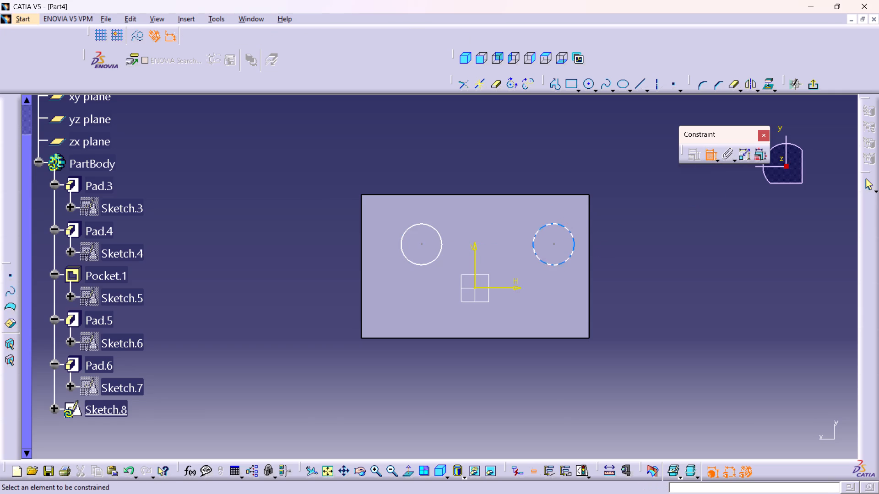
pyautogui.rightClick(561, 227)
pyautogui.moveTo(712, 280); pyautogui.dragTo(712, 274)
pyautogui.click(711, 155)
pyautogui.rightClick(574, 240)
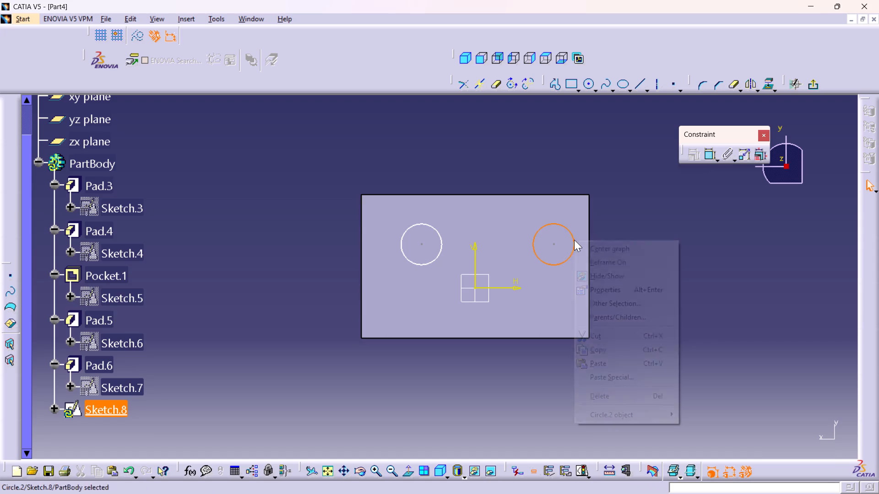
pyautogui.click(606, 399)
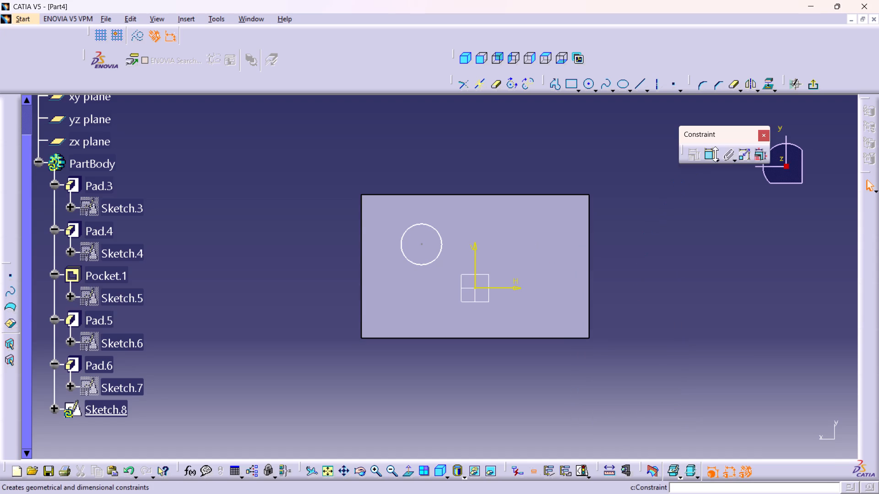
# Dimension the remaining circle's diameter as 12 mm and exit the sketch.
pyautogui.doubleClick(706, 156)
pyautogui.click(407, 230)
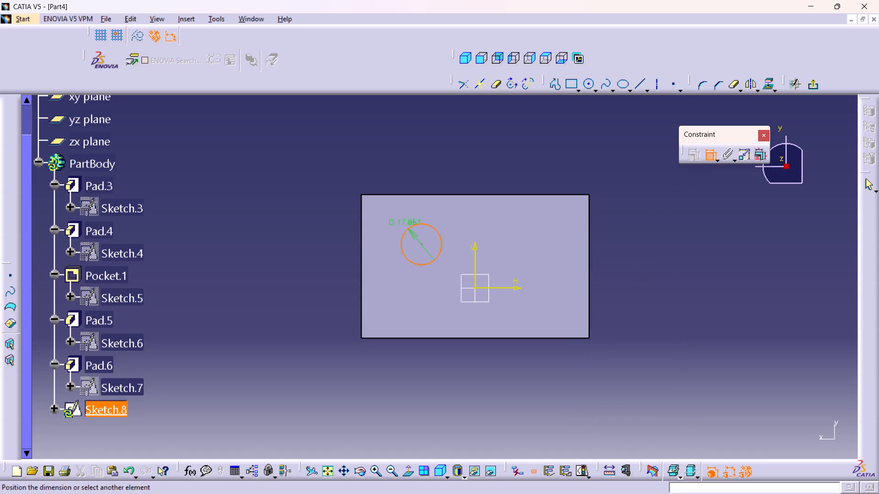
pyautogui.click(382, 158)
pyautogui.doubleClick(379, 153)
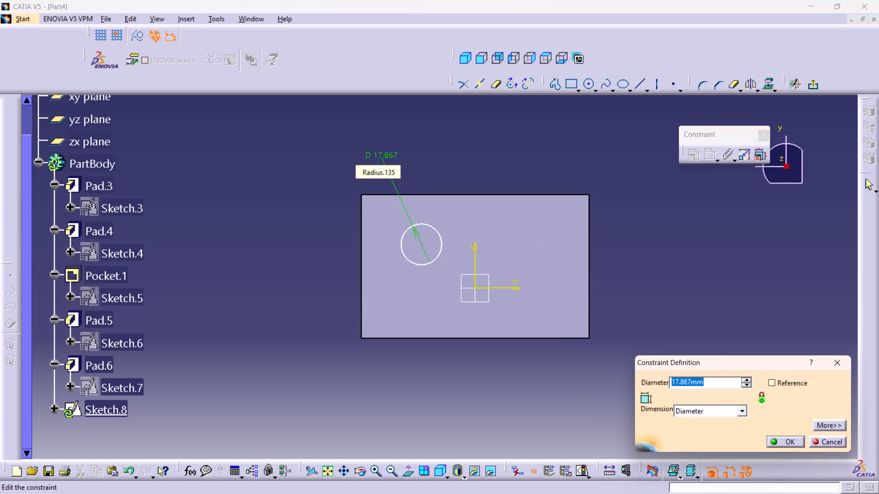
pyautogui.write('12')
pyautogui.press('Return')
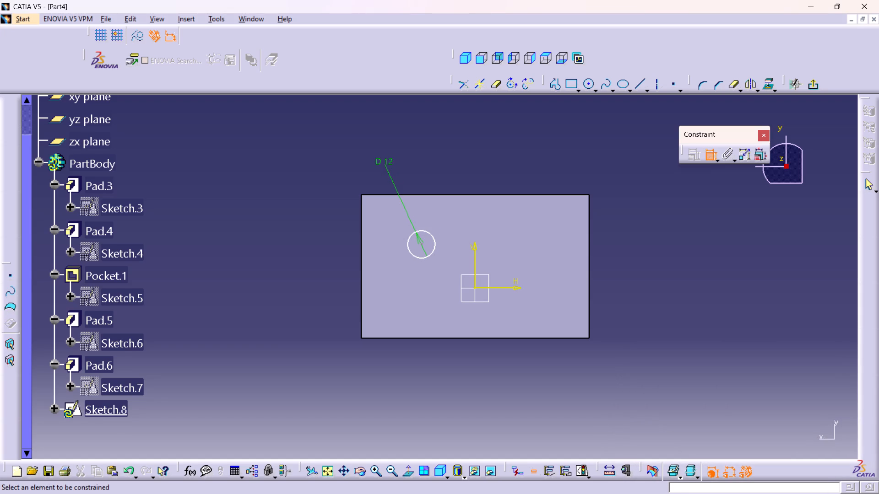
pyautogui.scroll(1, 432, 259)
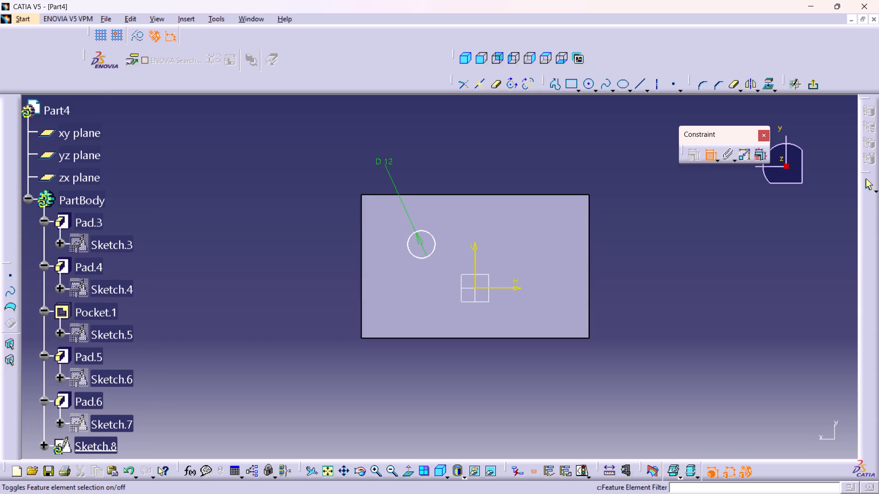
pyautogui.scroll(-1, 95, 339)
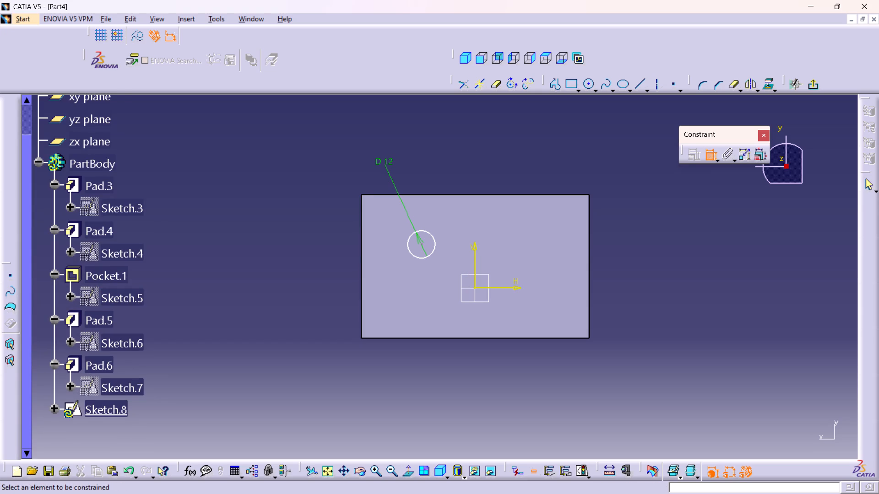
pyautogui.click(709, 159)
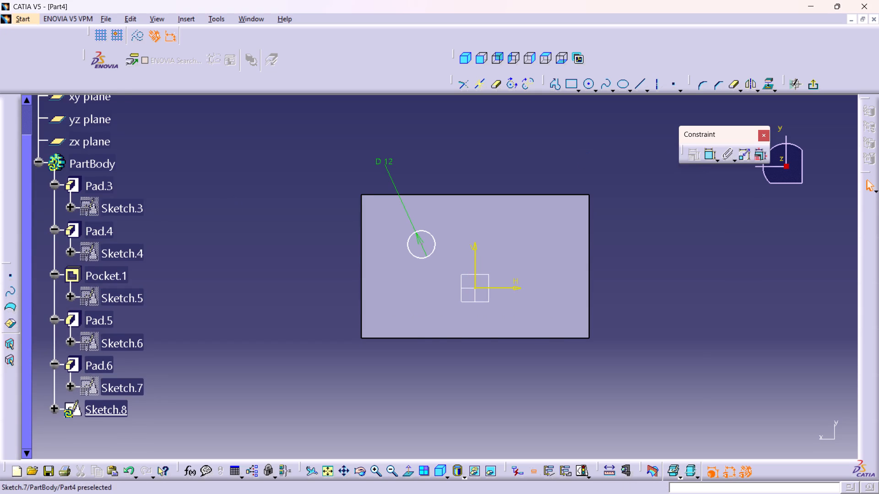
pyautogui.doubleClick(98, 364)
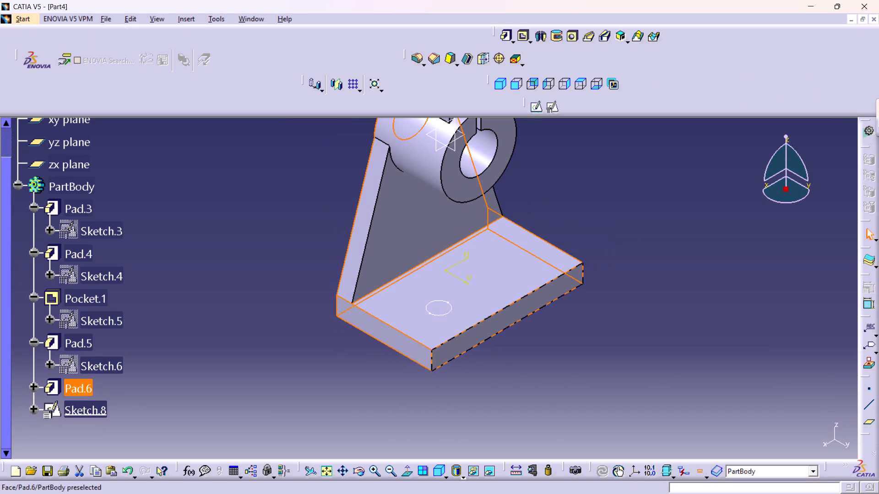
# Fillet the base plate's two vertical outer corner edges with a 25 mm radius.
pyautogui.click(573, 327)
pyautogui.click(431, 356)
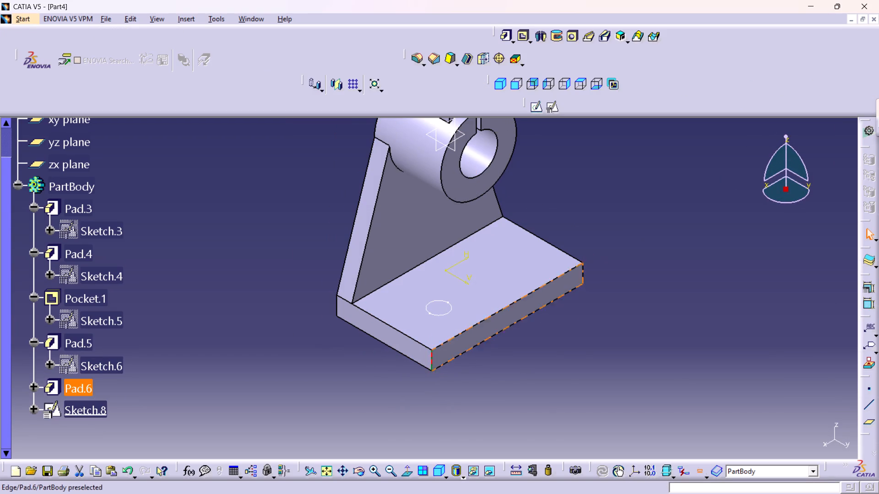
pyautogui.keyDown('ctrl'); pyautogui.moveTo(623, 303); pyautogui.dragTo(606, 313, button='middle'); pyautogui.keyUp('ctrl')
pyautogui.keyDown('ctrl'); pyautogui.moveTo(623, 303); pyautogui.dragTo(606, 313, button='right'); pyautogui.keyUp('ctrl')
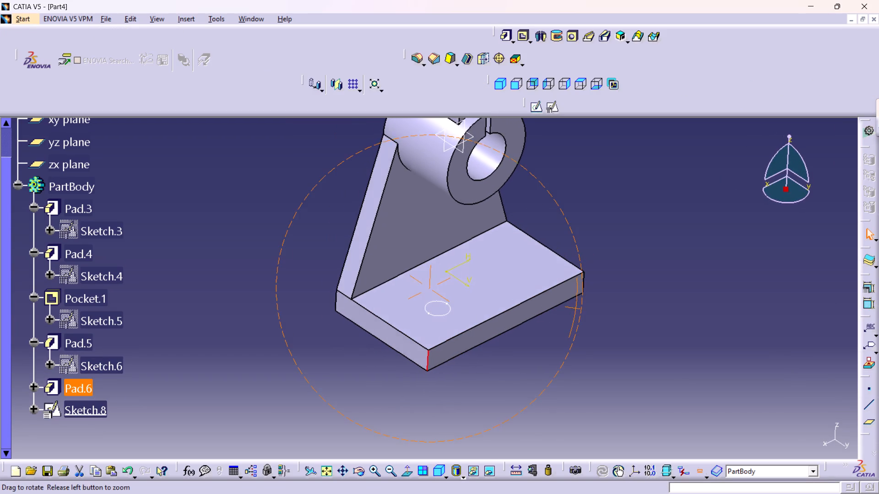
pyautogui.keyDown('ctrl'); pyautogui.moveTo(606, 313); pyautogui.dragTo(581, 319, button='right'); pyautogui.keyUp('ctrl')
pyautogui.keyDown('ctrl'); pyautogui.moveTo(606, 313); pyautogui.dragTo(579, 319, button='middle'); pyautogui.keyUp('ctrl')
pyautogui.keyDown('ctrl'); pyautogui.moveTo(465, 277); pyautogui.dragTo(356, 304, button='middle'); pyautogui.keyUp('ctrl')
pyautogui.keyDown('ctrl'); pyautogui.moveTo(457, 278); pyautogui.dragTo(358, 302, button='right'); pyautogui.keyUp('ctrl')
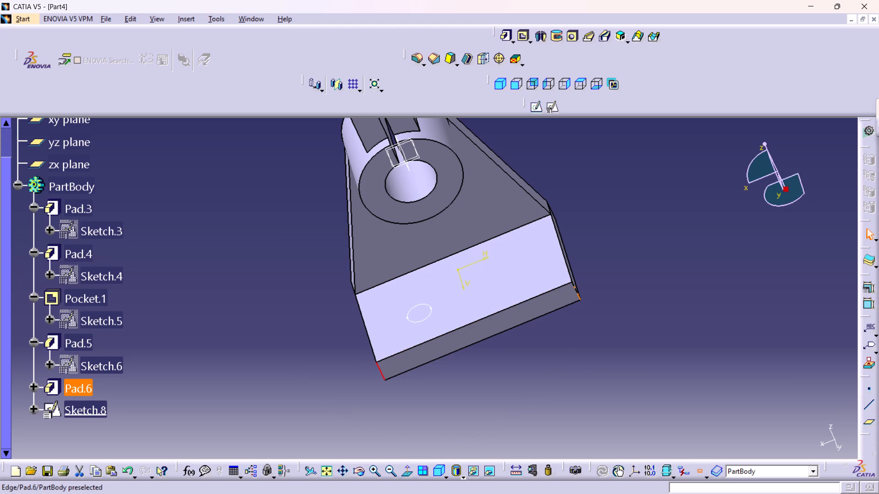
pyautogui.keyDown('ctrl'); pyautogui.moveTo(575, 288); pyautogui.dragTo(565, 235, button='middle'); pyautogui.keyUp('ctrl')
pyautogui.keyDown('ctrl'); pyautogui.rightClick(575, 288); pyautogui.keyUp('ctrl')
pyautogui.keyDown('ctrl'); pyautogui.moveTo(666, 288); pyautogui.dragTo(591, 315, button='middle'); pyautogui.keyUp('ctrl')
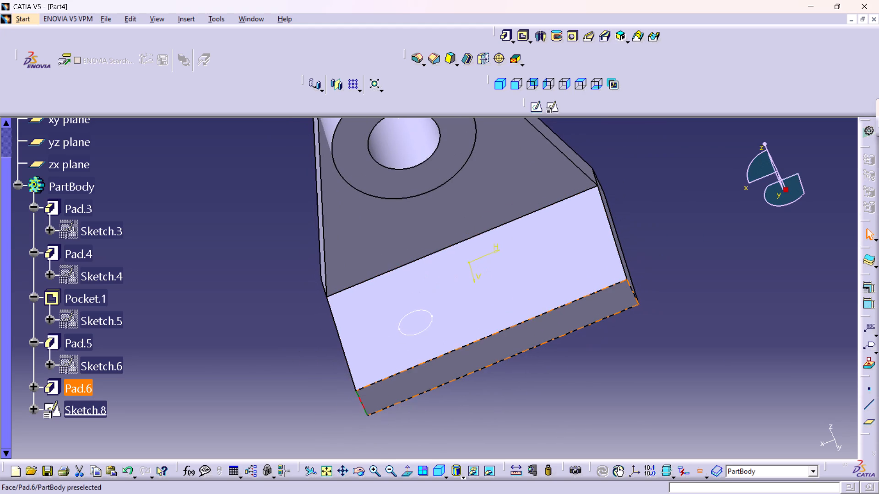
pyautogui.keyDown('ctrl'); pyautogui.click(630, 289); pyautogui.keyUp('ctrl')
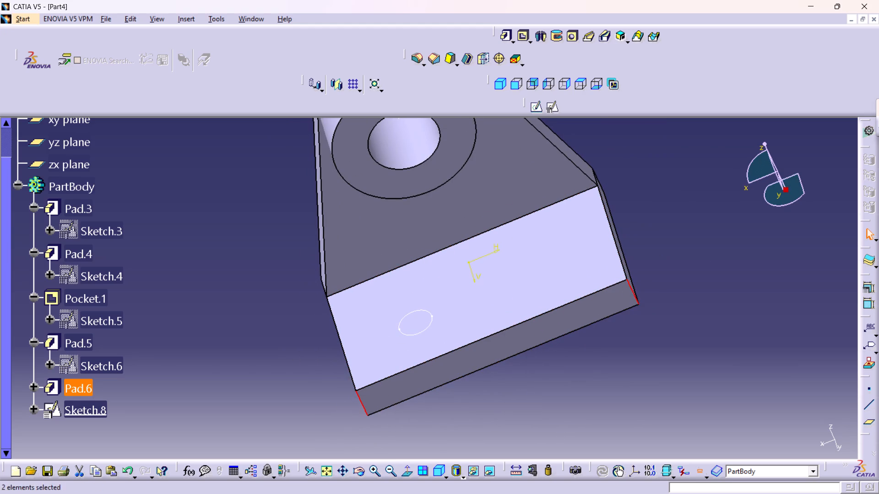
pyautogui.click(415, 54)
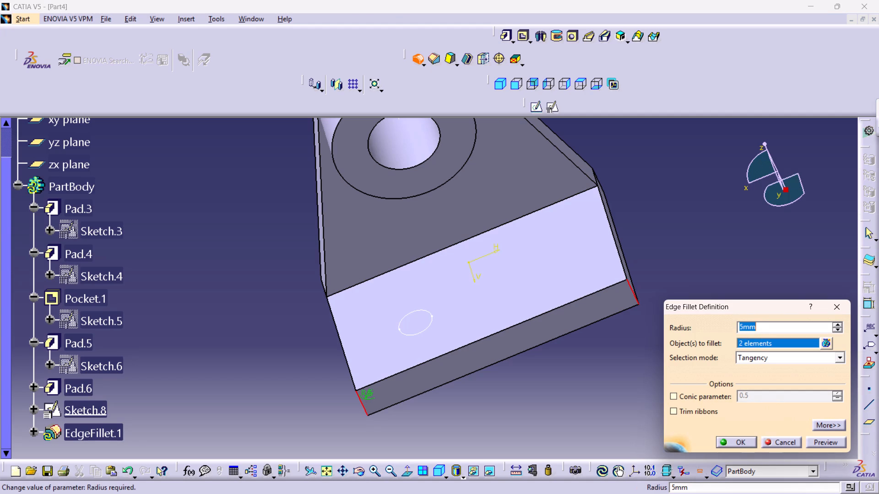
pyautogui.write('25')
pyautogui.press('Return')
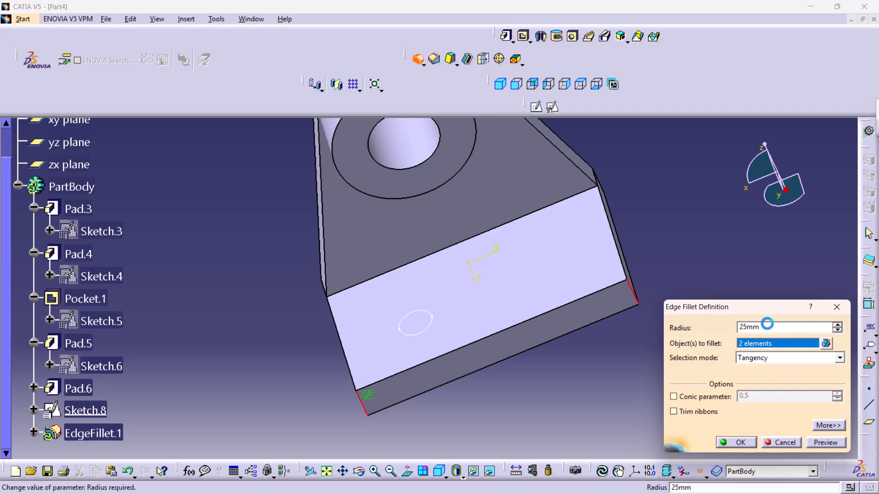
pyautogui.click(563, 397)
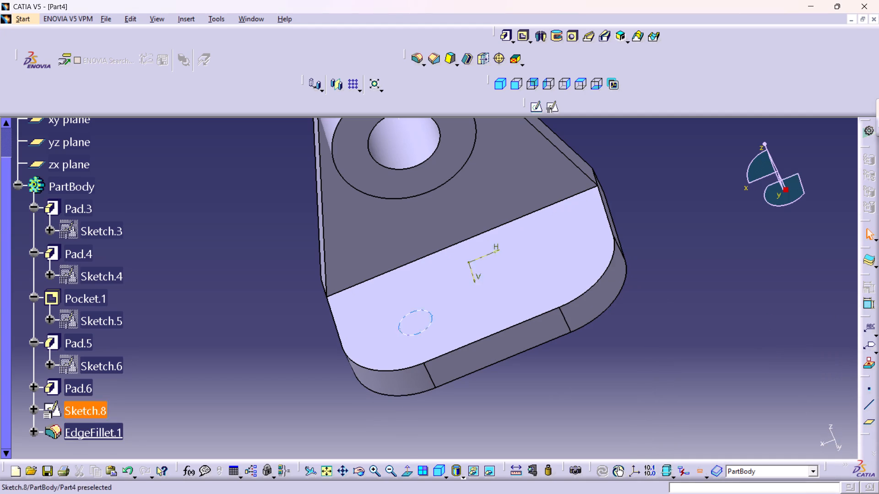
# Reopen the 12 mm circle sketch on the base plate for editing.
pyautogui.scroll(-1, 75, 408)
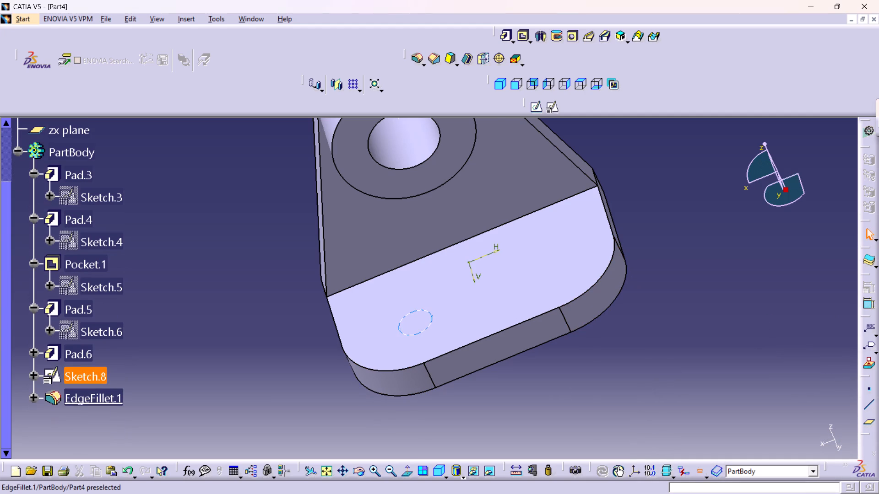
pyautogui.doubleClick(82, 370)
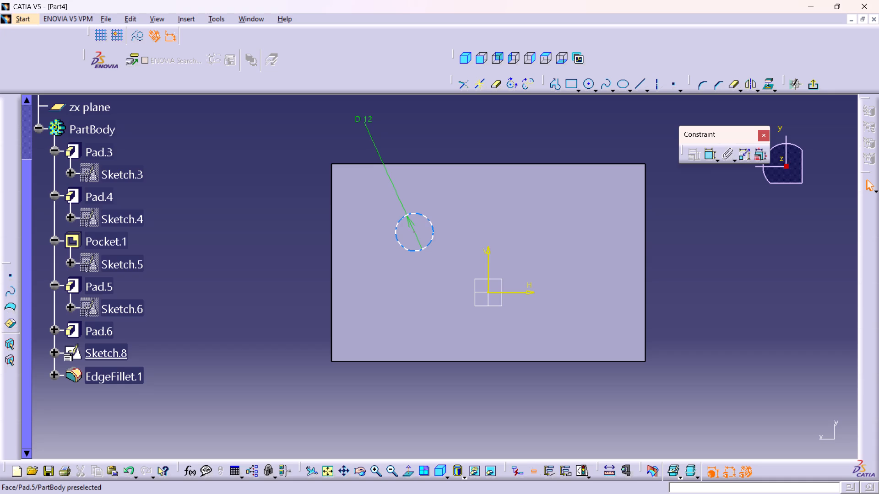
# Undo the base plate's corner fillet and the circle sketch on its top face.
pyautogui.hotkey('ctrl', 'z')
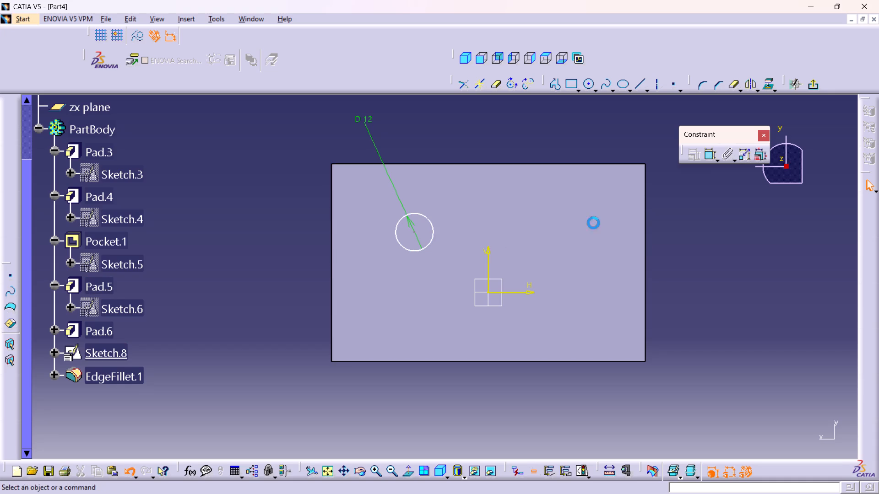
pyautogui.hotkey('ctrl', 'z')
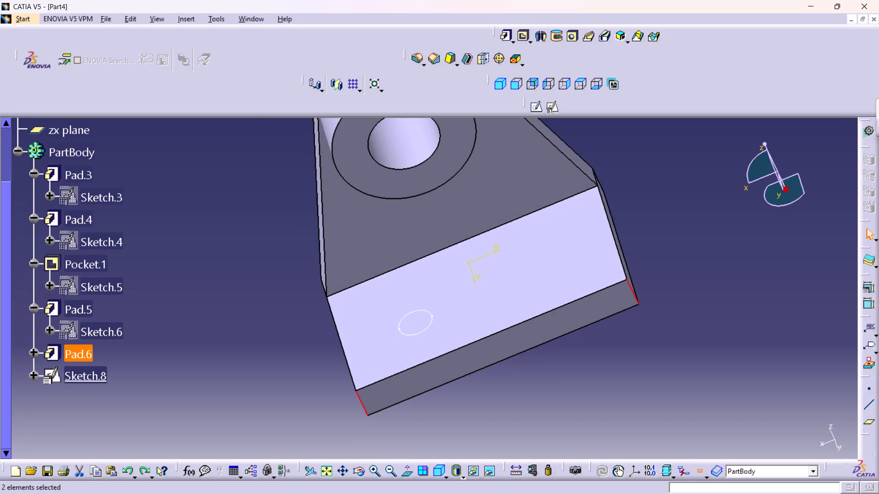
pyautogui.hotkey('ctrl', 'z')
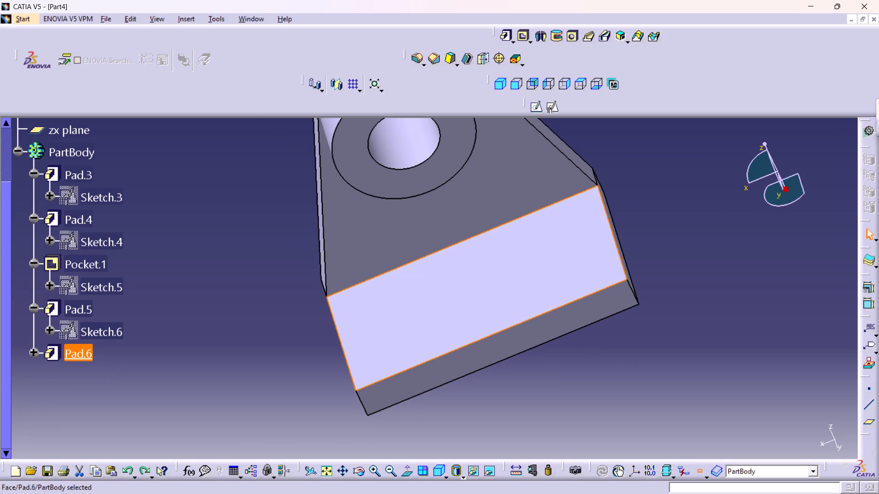
# Fillet the base plate's two vertical outer corner edges with a 25 mm radius.
pyautogui.click(435, 413)
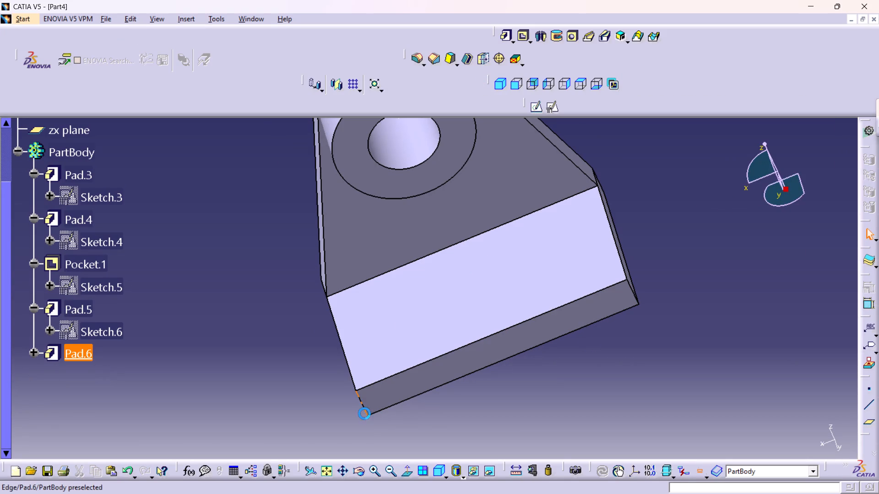
pyautogui.click(364, 410)
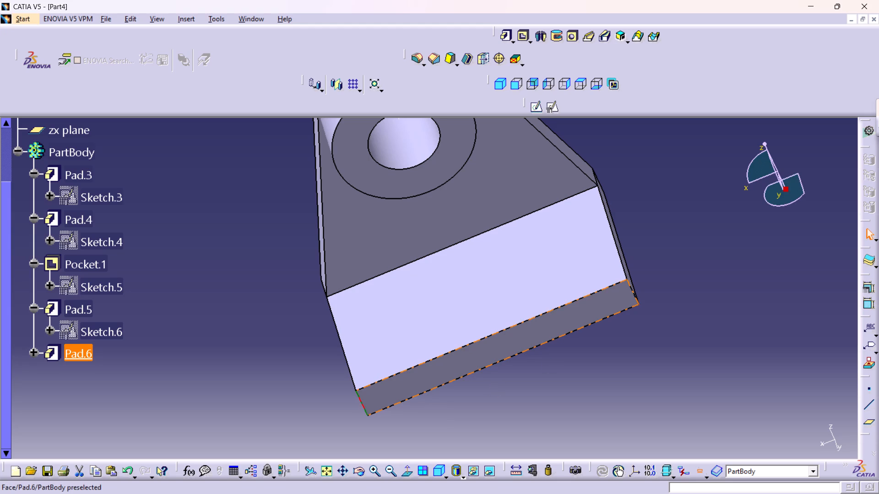
pyautogui.keyDown('ctrl'); pyautogui.click(633, 292); pyautogui.keyUp('ctrl')
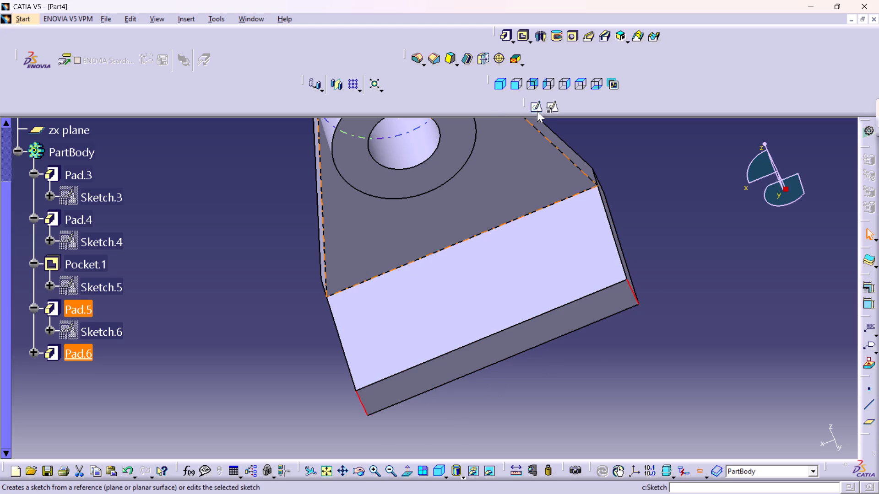
pyautogui.click(421, 57)
pyautogui.click(431, 74)
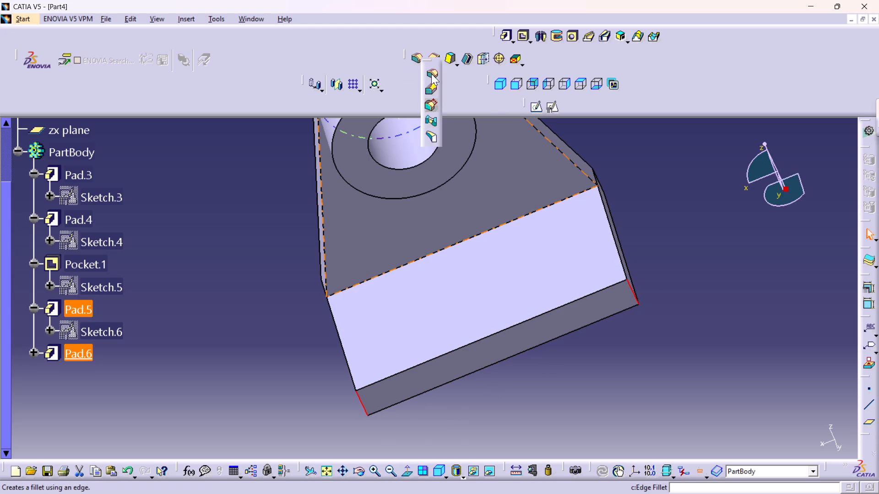
pyautogui.write('25')
pyautogui.press('Return')
pyautogui.click(540, 368)
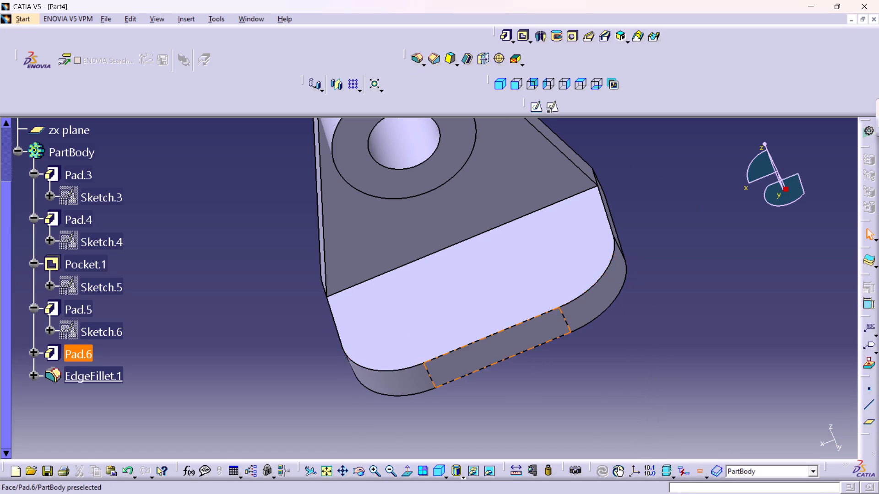
# Start a positioned sketch on the base plate's top face with the H direction reversed.
pyautogui.click(455, 296)
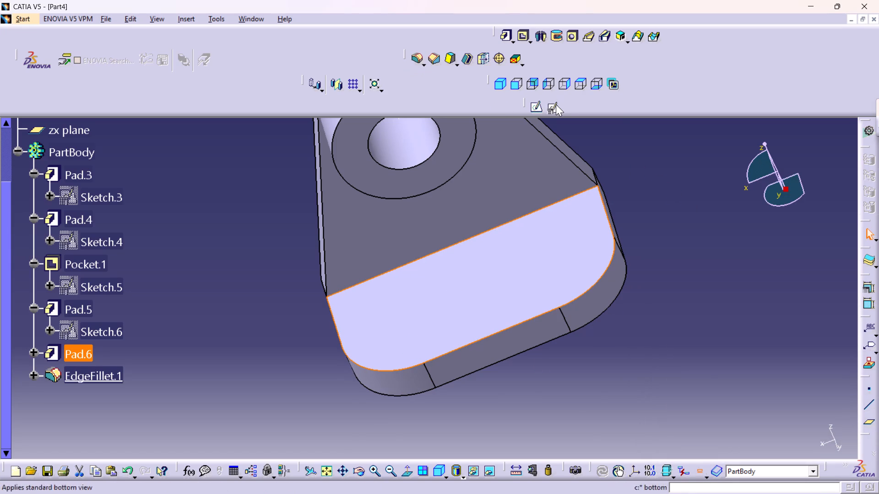
pyautogui.click(556, 104)
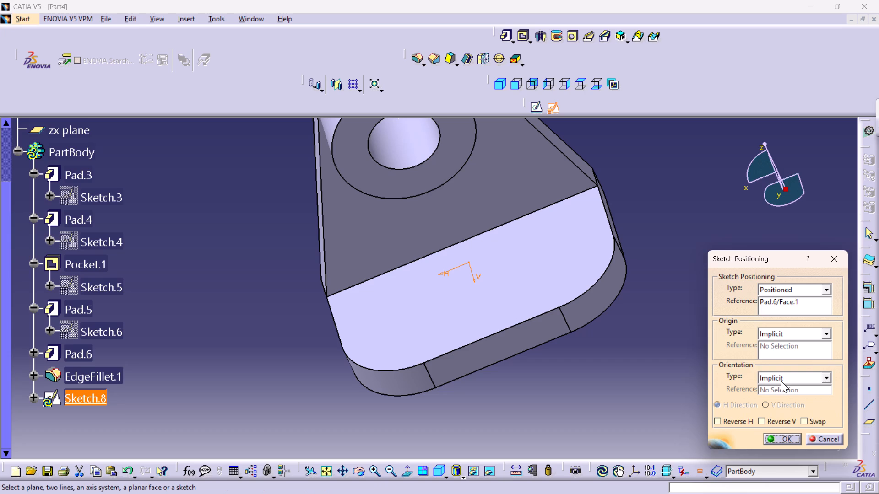
pyautogui.click(741, 422)
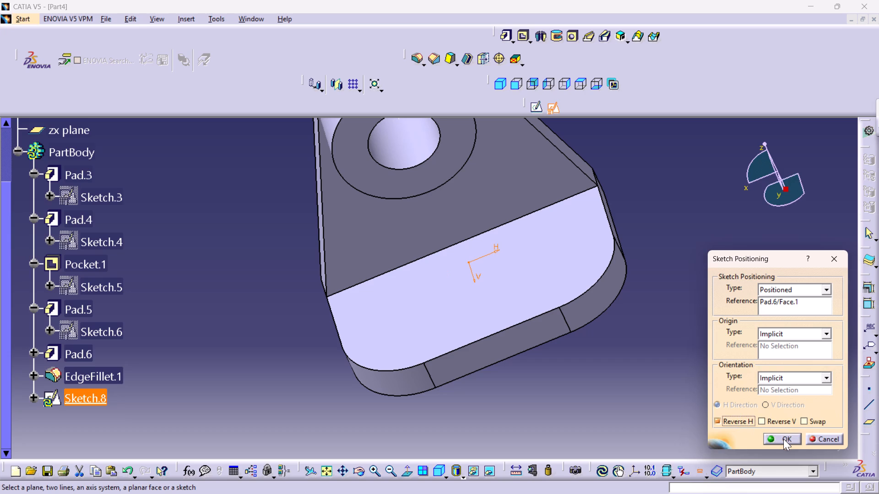
pyautogui.click(783, 439)
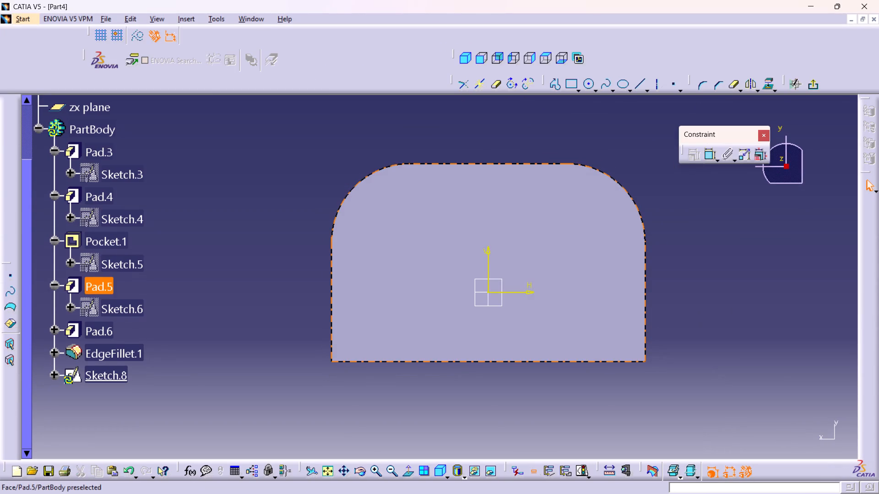
# Sketch a circle about 20 mm in diameter near one rounded corner and make it concentric with that corner's arc.
pyautogui.doubleClick(591, 82)
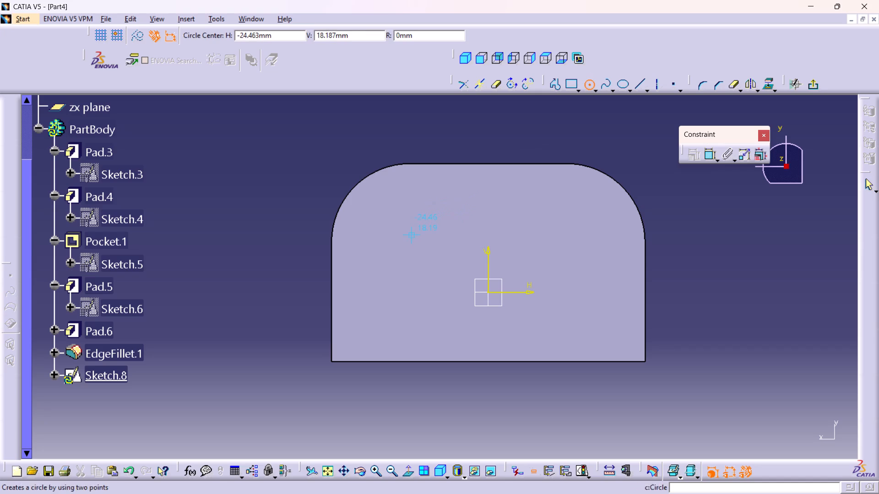
pyautogui.click(414, 231)
pyautogui.click(430, 258)
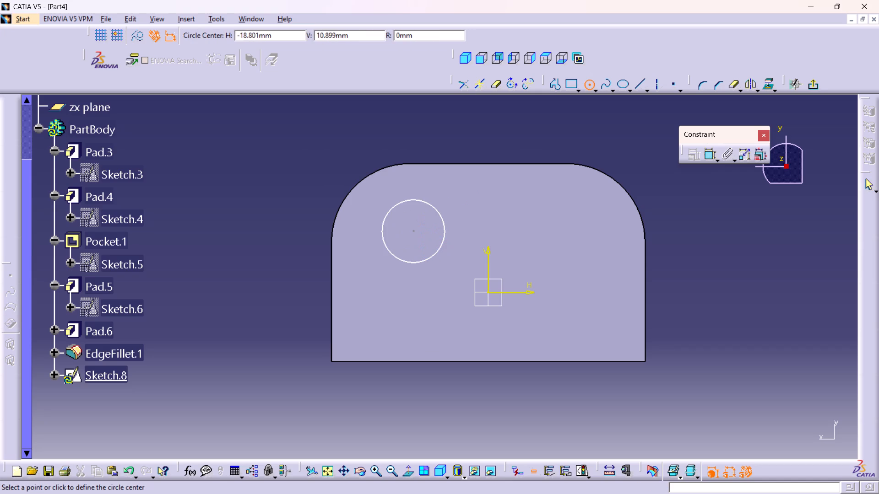
pyautogui.doubleClick(710, 157)
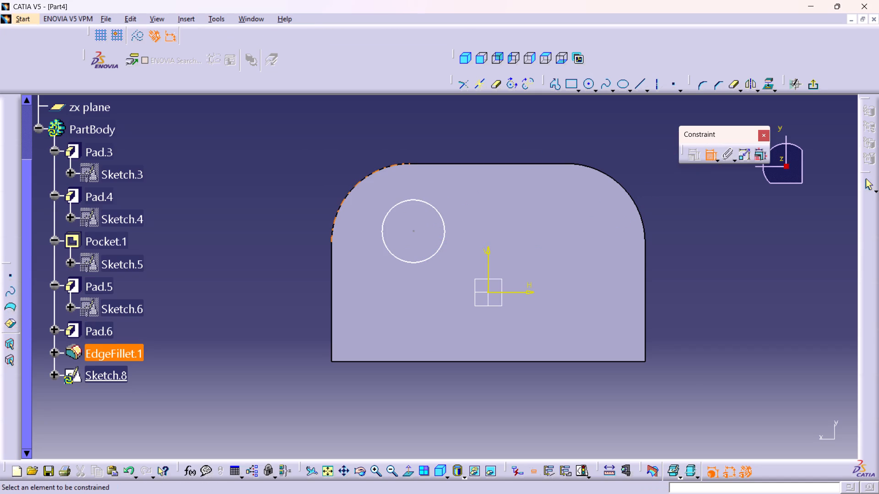
pyautogui.click(355, 187)
pyautogui.click(383, 226)
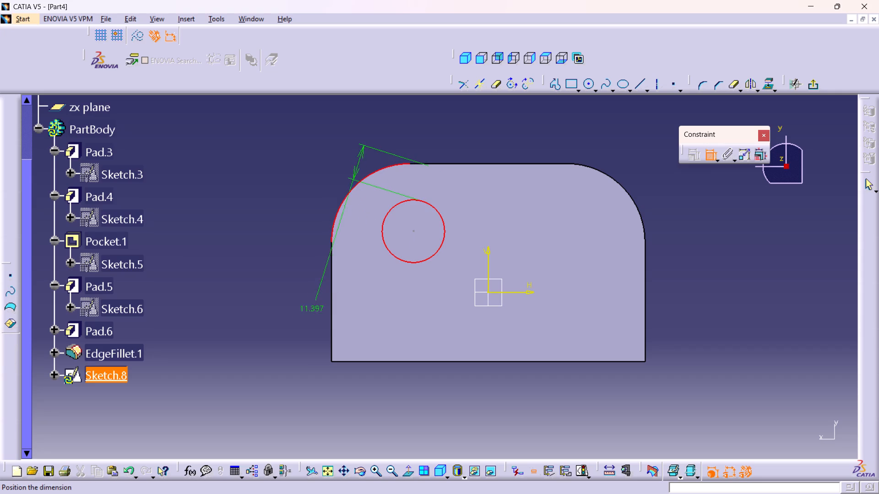
pyautogui.rightClick(302, 316)
pyautogui.click(340, 402)
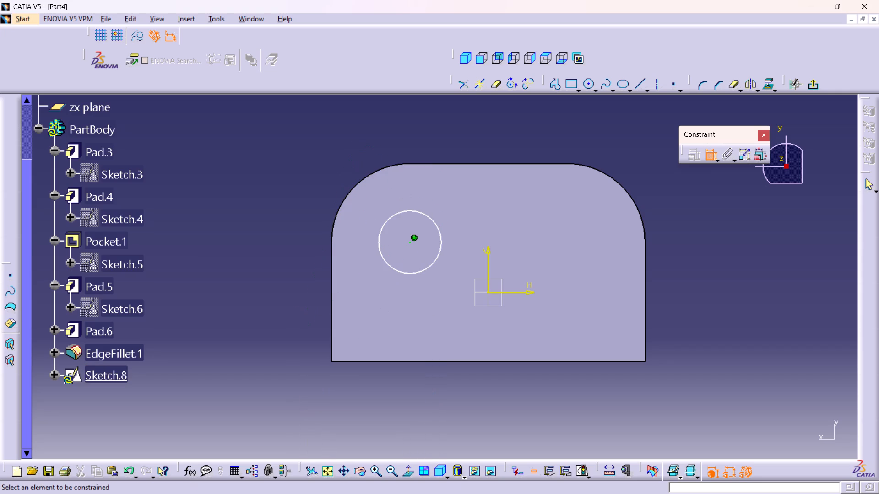
# Dimension the circle's diameter as 12 mm.
pyautogui.click(382, 261)
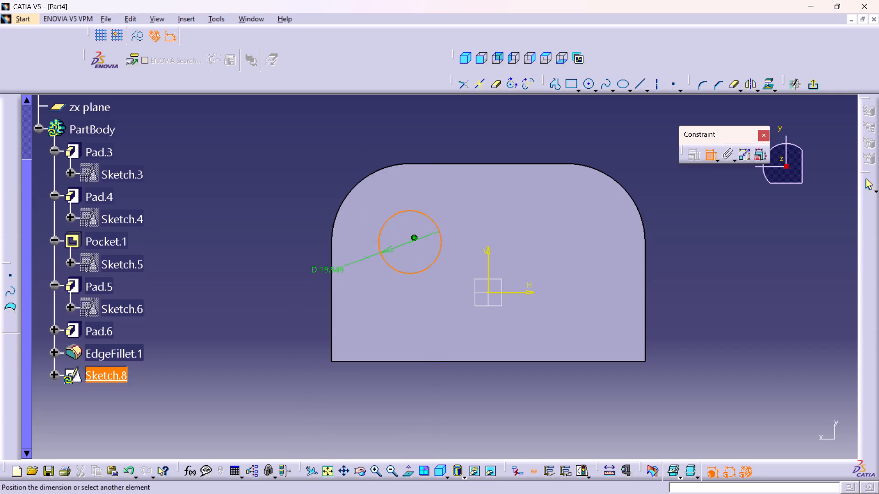
pyautogui.click(264, 273)
pyautogui.doubleClick(263, 266)
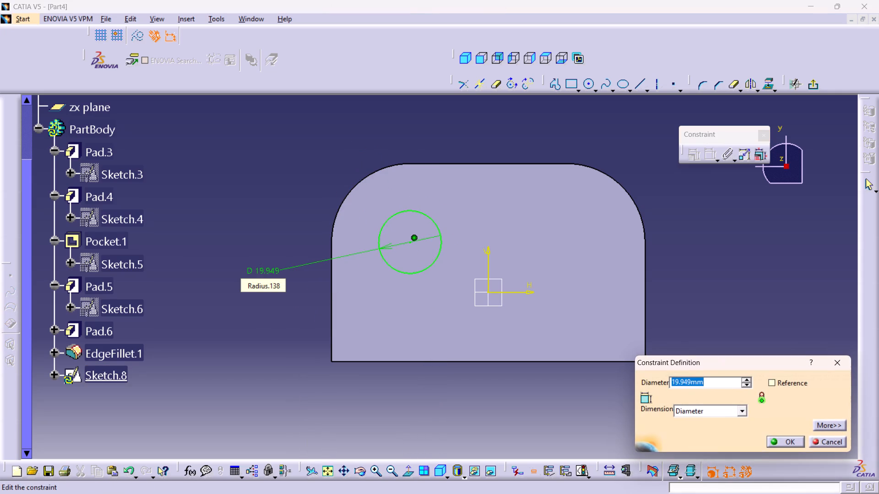
pyautogui.write('12')
pyautogui.press('Return')
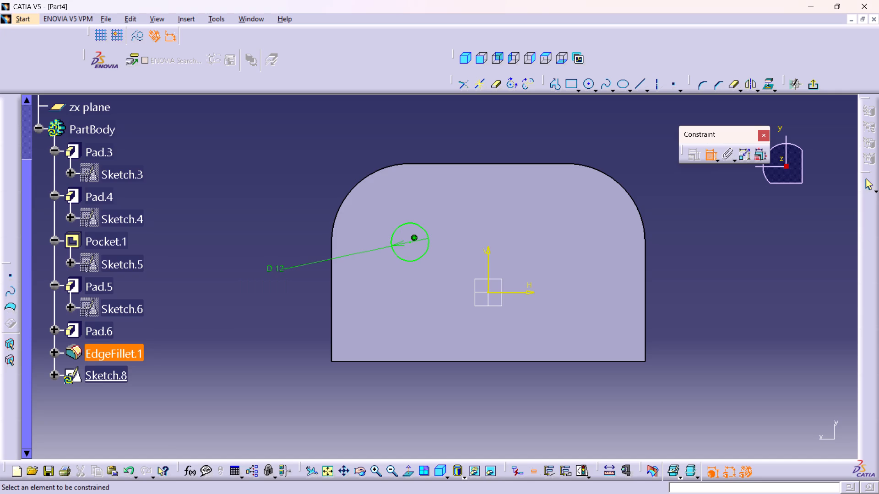
# Mirror the 12 mm circle about the sketch's vertical axis and exit the sketch.
pyautogui.click(711, 155)
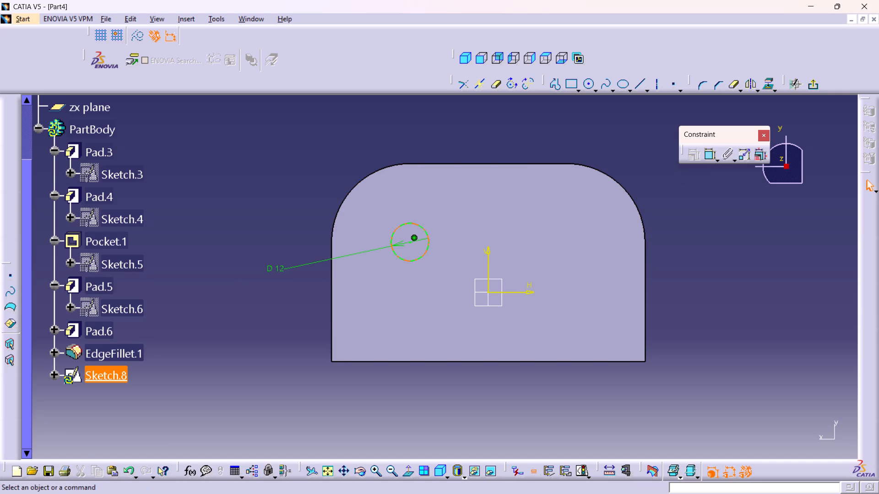
pyautogui.click(405, 224)
pyautogui.click(750, 84)
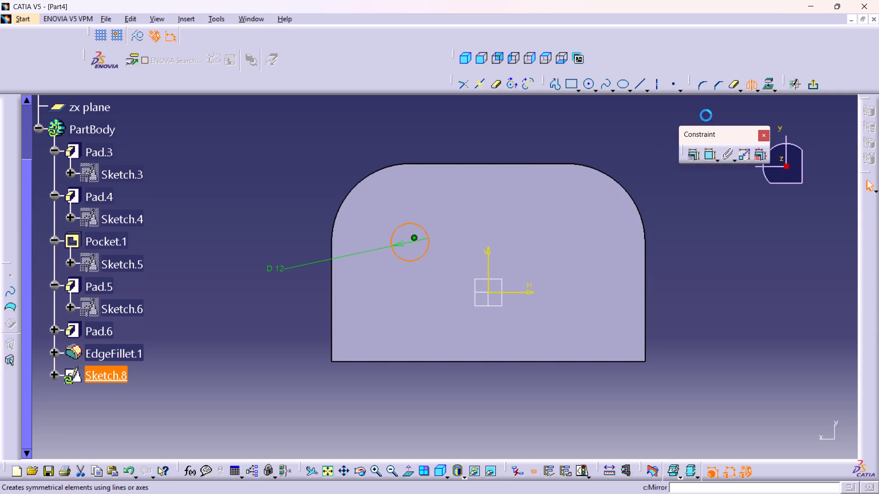
pyautogui.click(488, 252)
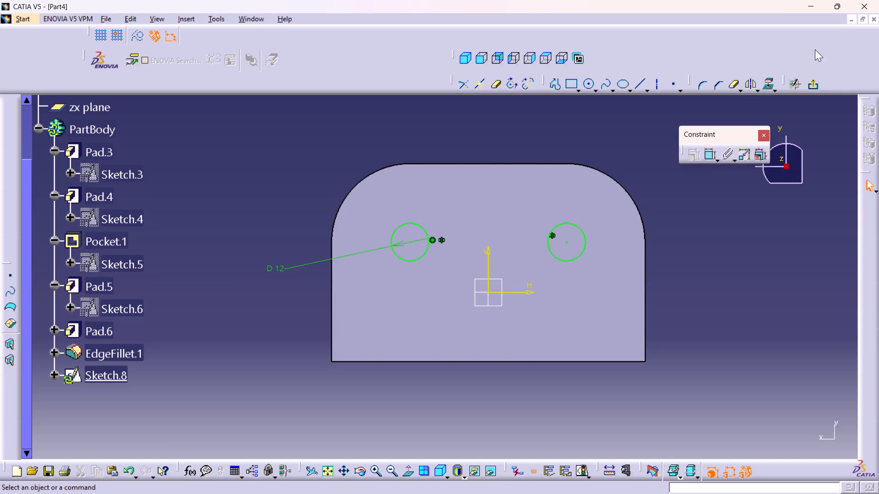
pyautogui.click(808, 87)
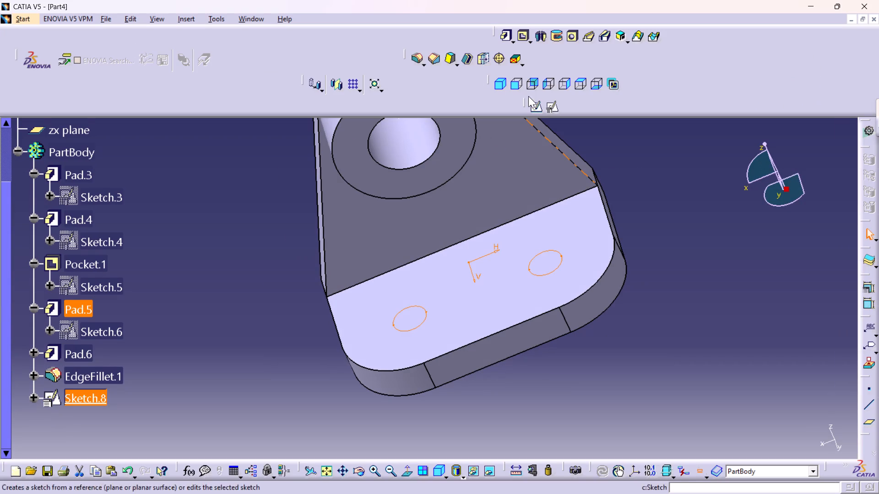
# Pocket the two-circle sketch through the base plate using the Up to last limit with 0 mm offset.
pyautogui.click(521, 37)
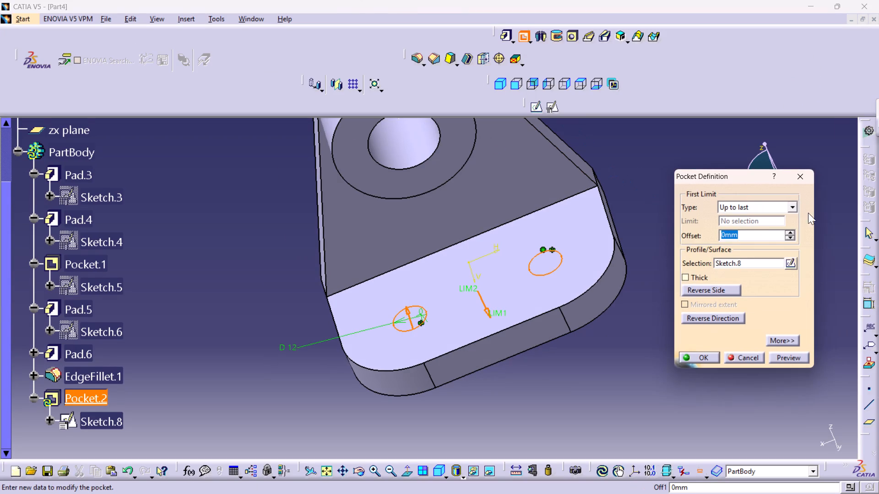
pyautogui.click(694, 354)
pyautogui.click(652, 342)
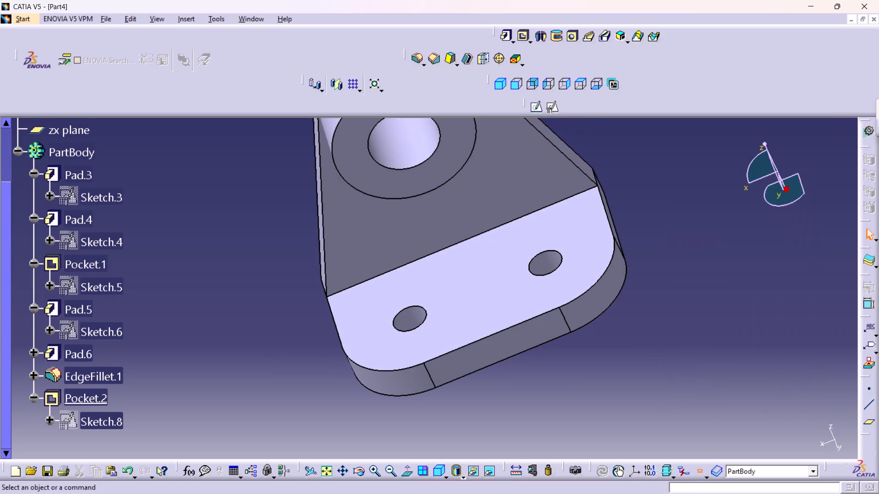
# Start a positioned sketch on the yz plane with implicit origin and orientation.
pyautogui.moveTo(429, 267); pyautogui.dragTo(432, 280, button='middle')
pyautogui.rightClick(429, 267)
pyautogui.moveTo(299, 279); pyautogui.dragTo(326, 247, button='middle')
pyautogui.moveTo(299, 279); pyautogui.dragTo(326, 247, button='right')
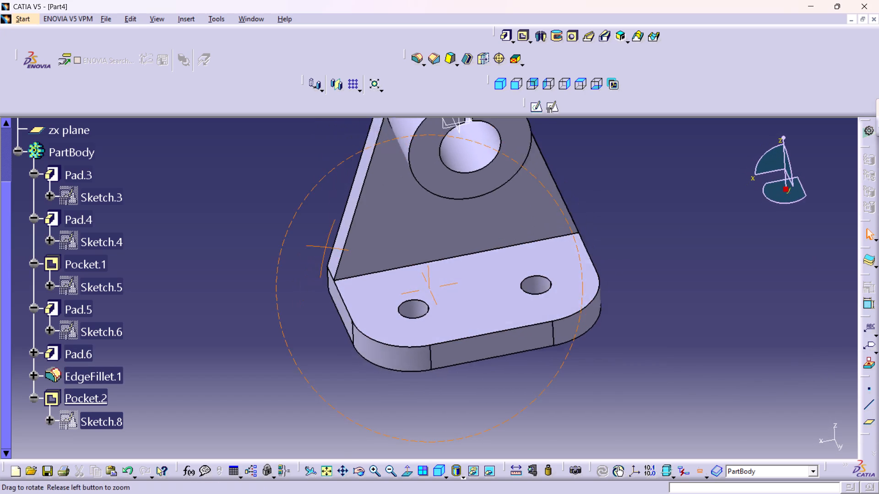
pyautogui.moveTo(326, 247); pyautogui.dragTo(333, 243, button='right')
pyautogui.moveTo(326, 247); pyautogui.dragTo(355, 232, button='middle')
pyautogui.moveTo(467, 204); pyautogui.dragTo(483, 268, button='middle')
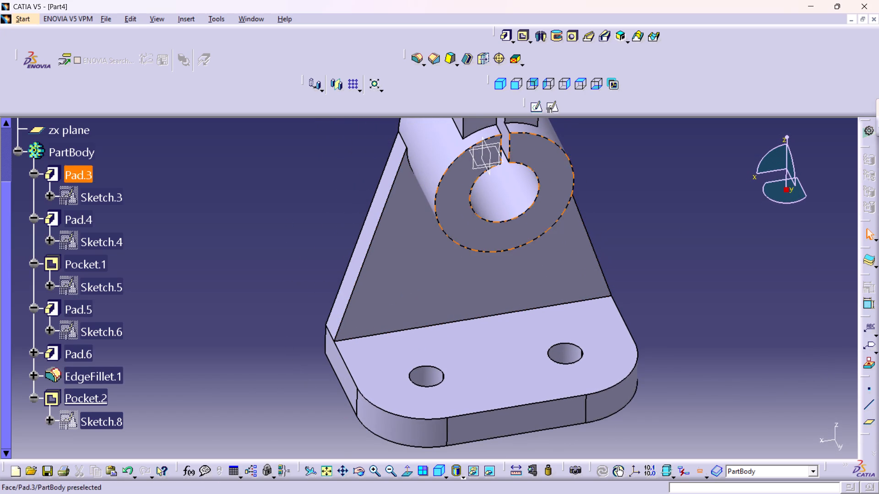
pyautogui.click(490, 172)
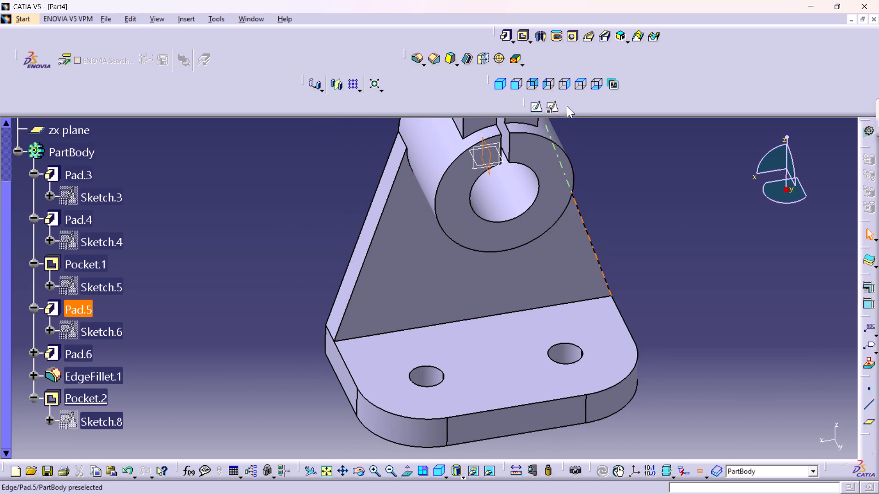
pyautogui.click(552, 103)
pyautogui.click(794, 442)
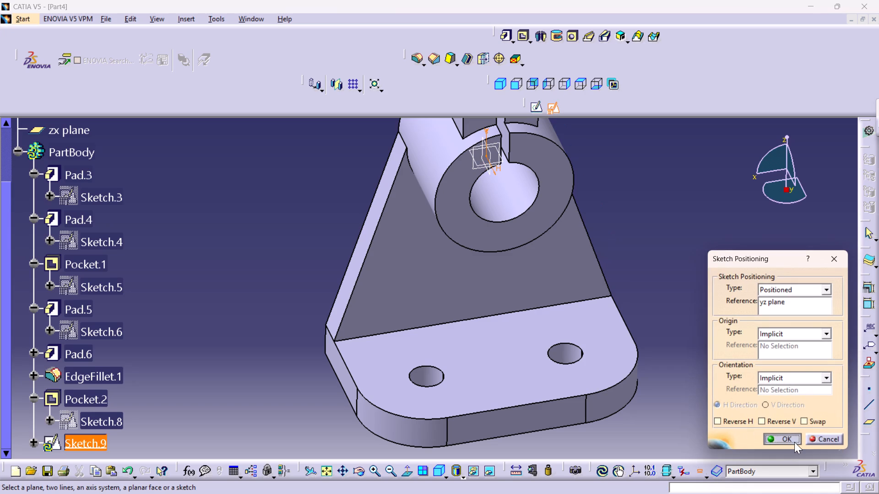
# Sketch one sloped line about 55 mm long from near the ring's lower front corner down to near the base plate's outer top edge.
pyautogui.moveTo(658, 228); pyautogui.dragTo(570, 345, button='middle')
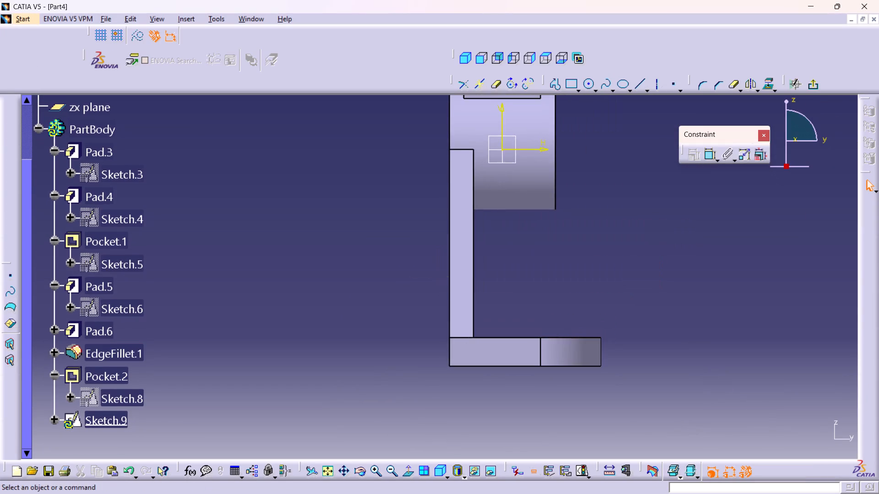
pyautogui.moveTo(521, 255); pyautogui.dragTo(508, 286, button='middle')
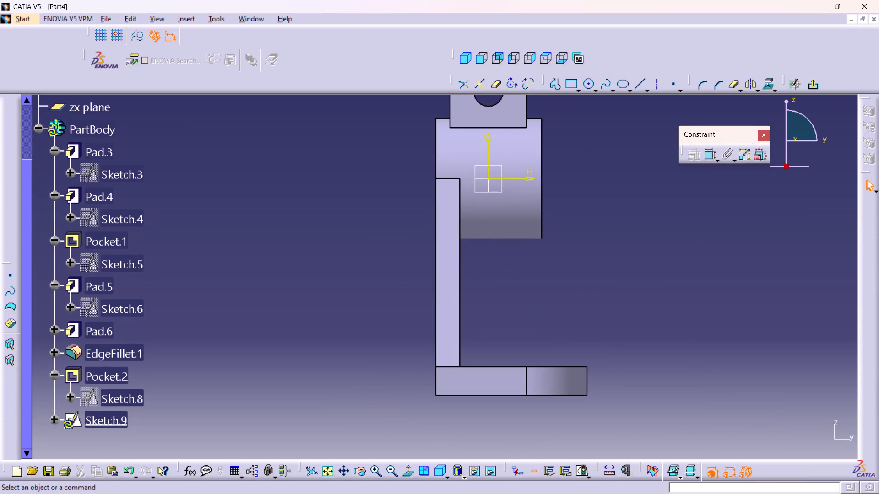
pyautogui.scroll(1, 600, 217)
pyautogui.moveTo(593, 205); pyautogui.dragTo(559, 207, button='middle')
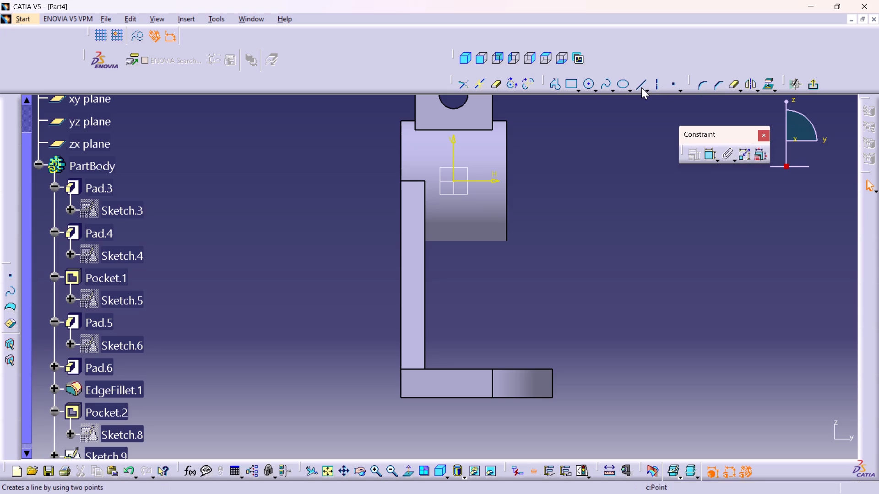
pyautogui.doubleClick(556, 83)
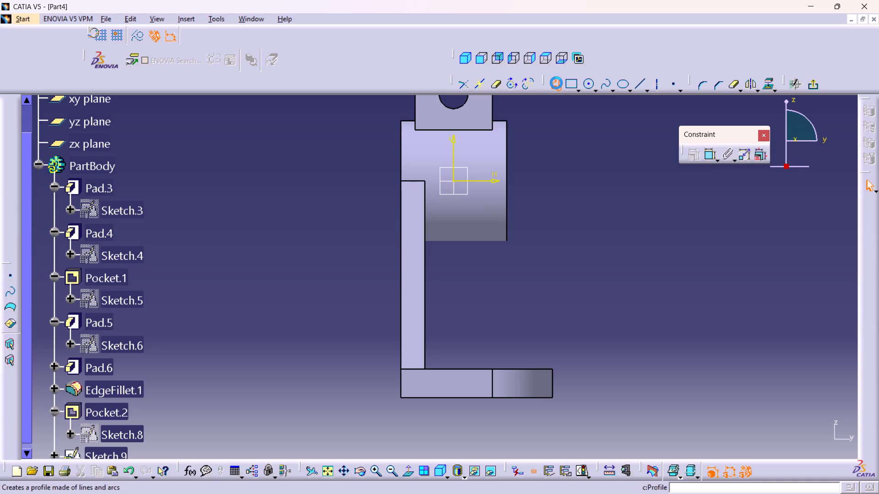
pyautogui.click(515, 236)
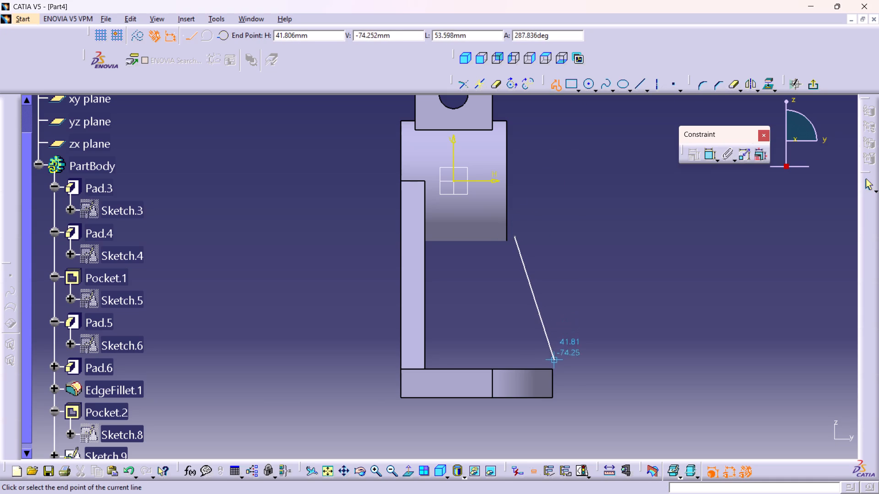
pyautogui.click(554, 363)
pyautogui.click(868, 186)
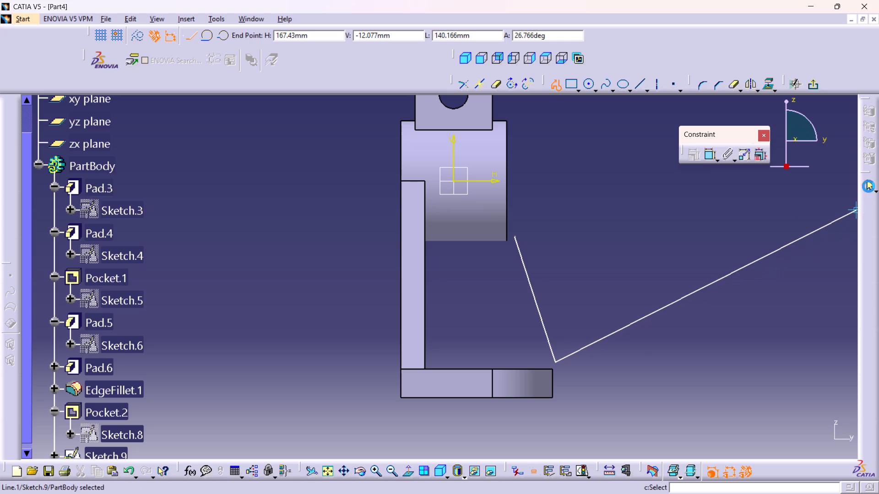
pyautogui.click(662, 279)
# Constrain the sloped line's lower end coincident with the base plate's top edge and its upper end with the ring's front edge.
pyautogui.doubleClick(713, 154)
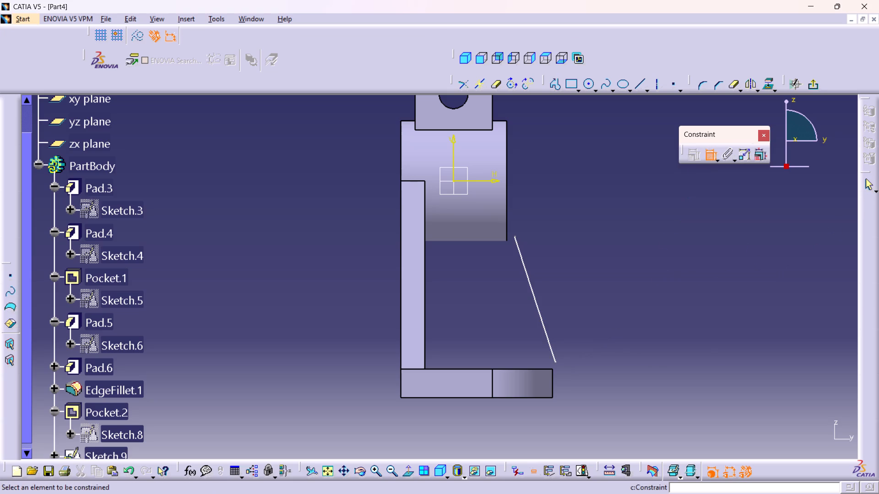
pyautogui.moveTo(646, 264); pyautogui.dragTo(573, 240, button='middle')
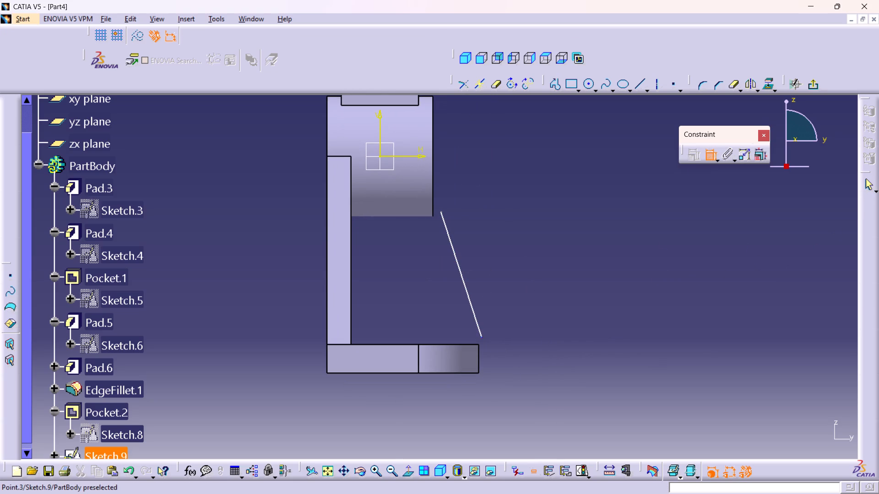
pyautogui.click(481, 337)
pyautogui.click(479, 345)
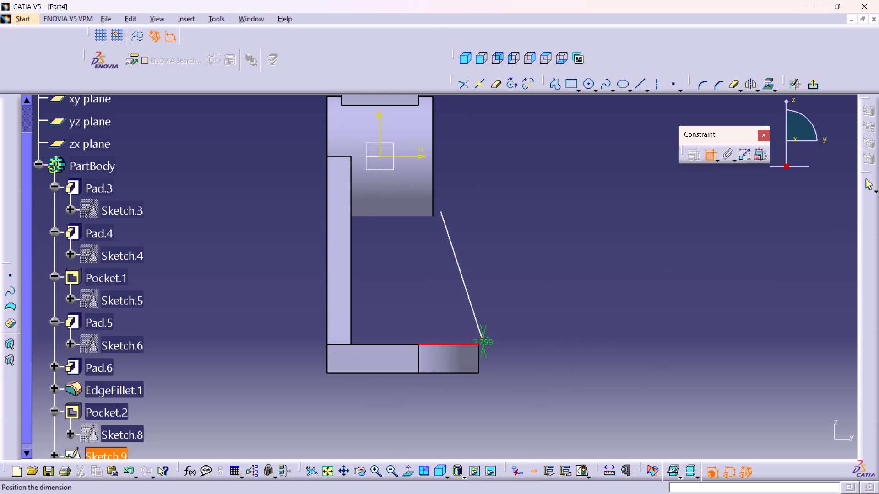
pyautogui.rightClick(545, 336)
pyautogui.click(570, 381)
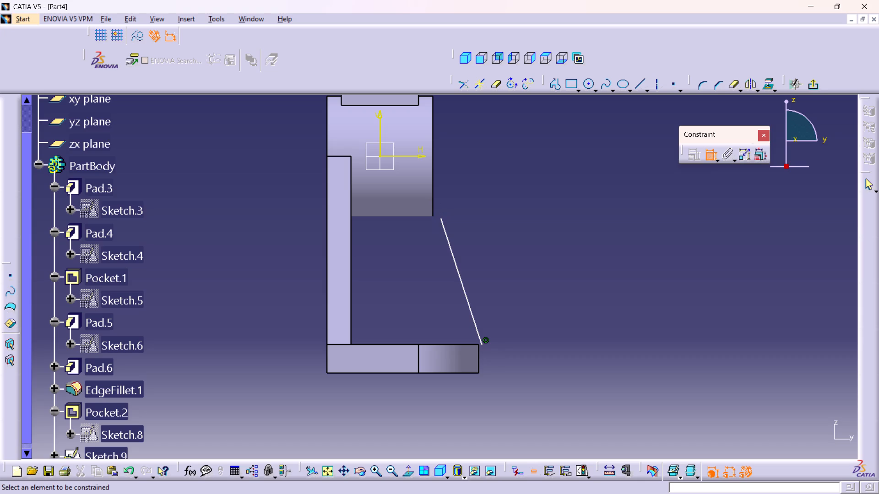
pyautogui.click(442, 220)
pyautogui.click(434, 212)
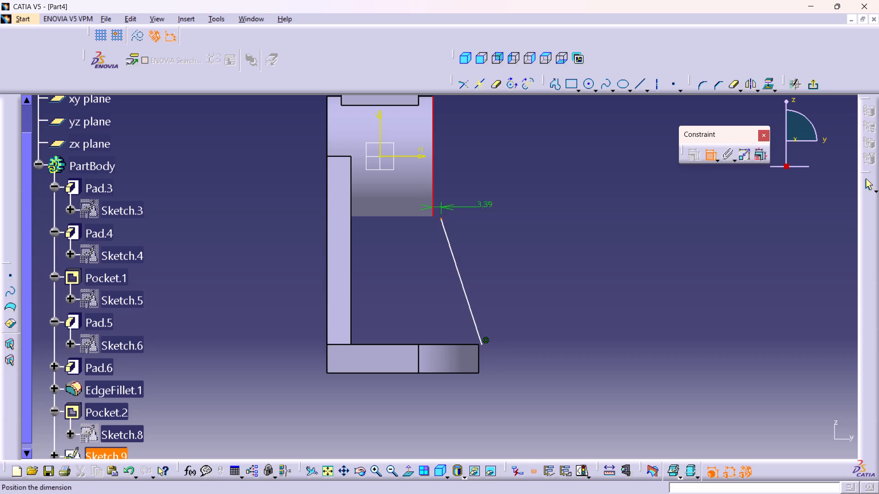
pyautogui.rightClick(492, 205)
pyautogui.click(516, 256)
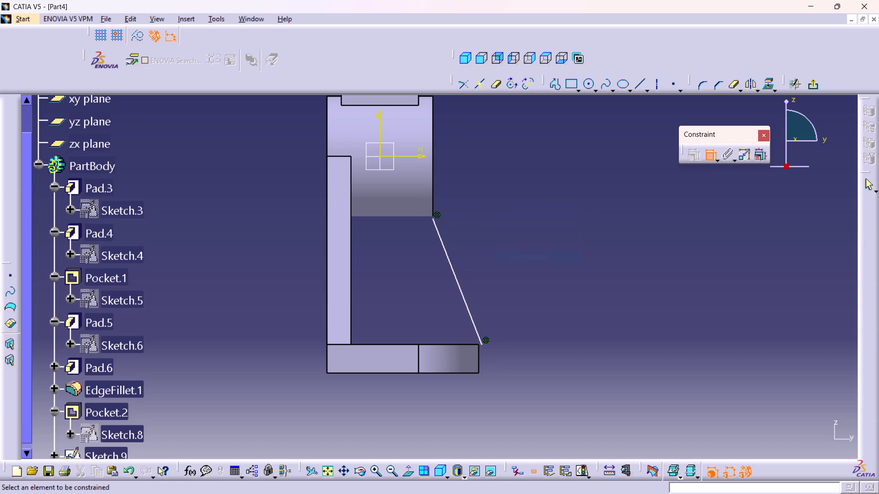
# Delete the sloped line from the sketch between the ring and the base plate.
pyautogui.moveTo(494, 293); pyautogui.dragTo(478, 208, button='middle')
pyautogui.rightClick(494, 293)
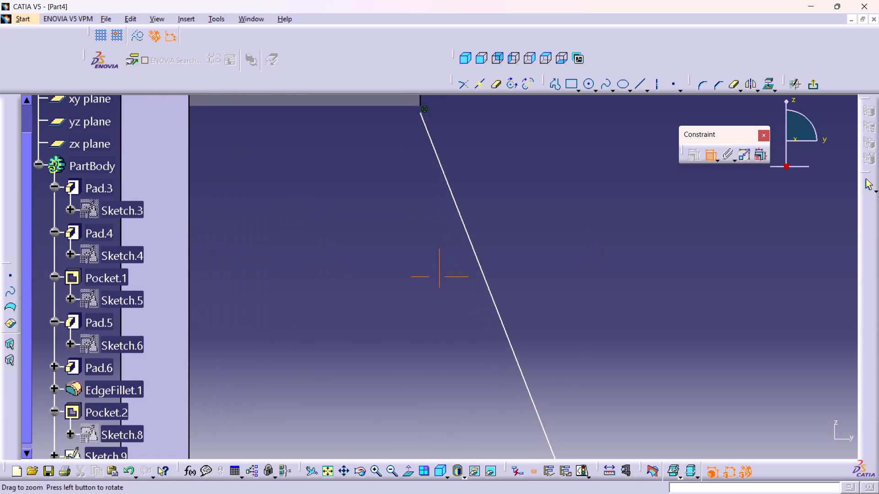
pyautogui.moveTo(575, 354); pyautogui.dragTo(480, 172, button='middle')
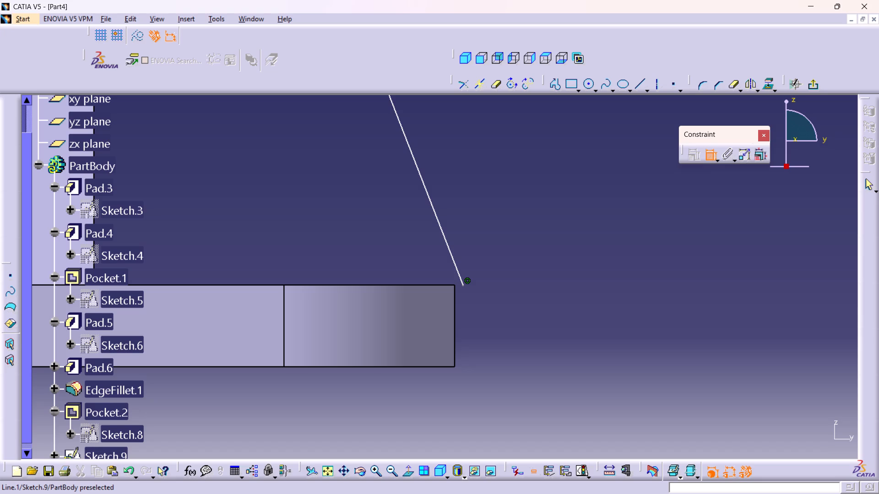
pyautogui.moveTo(500, 207); pyautogui.dragTo(530, 288, button='middle')
pyautogui.rightClick(500, 207)
pyautogui.moveTo(497, 208); pyautogui.dragTo(507, 240, button='middle')
pyautogui.moveTo(456, 208); pyautogui.dragTo(423, 283)
pyautogui.click(710, 156)
pyautogui.moveTo(517, 166); pyautogui.dragTo(420, 276)
pyautogui.rightClick(431, 242)
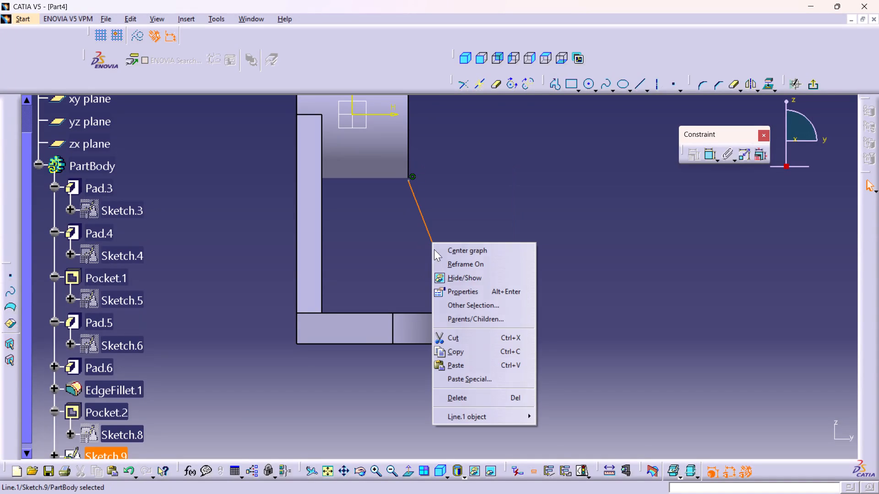
pyautogui.click(472, 402)
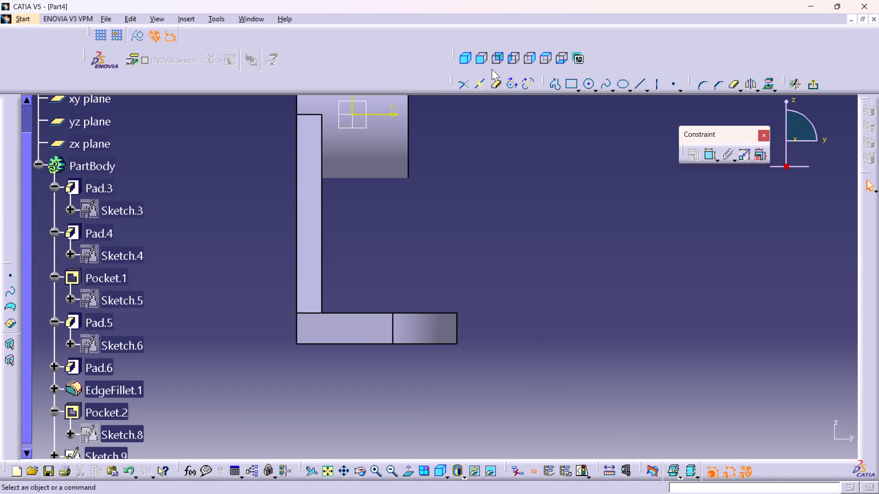
# Sketch a closed four-sided rib profile about 42 mm high between ring and base, with a vertical back, horizontal top and bottom, and sloped front.
pyautogui.click(552, 88)
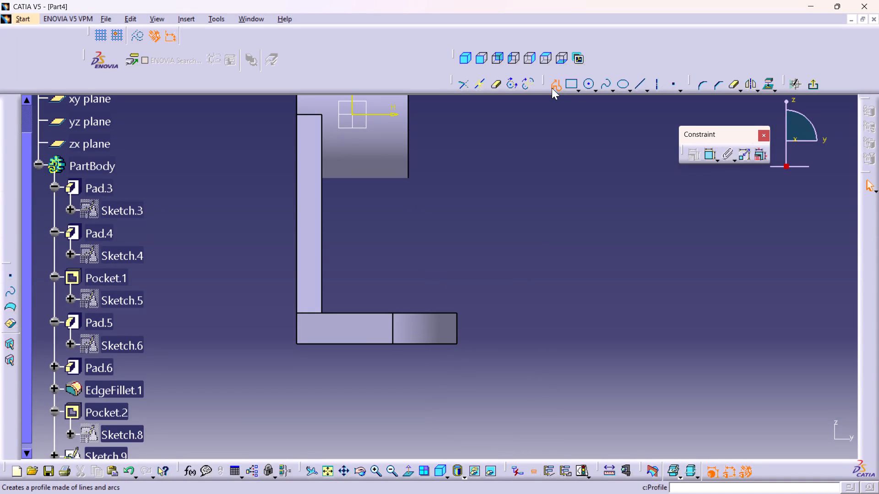
pyautogui.click(333, 197)
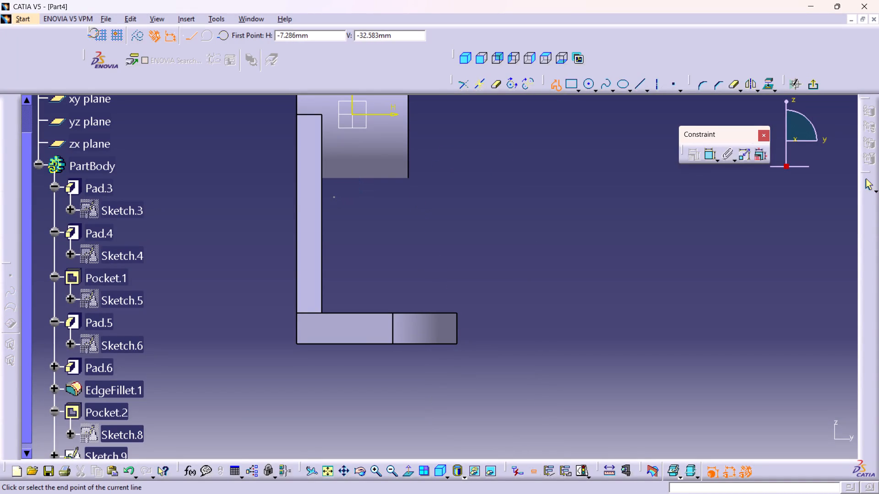
pyautogui.click(416, 199)
pyautogui.click(455, 303)
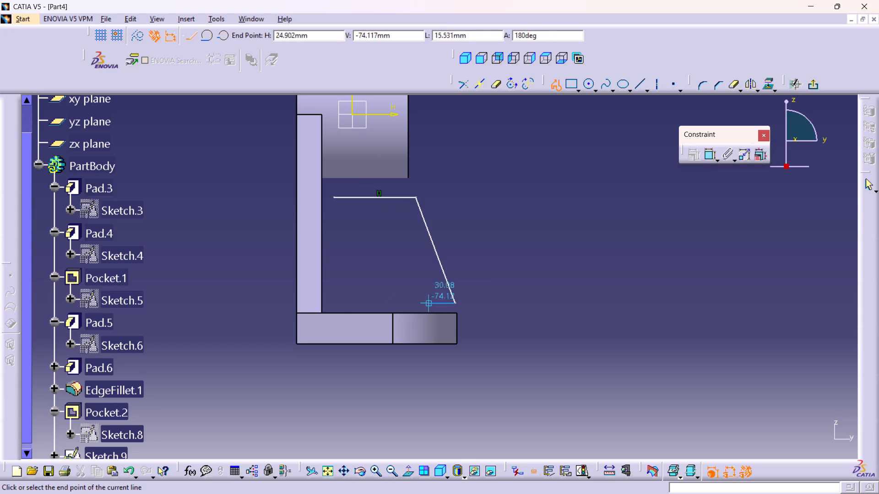
pyautogui.click(334, 305)
pyautogui.click(333, 198)
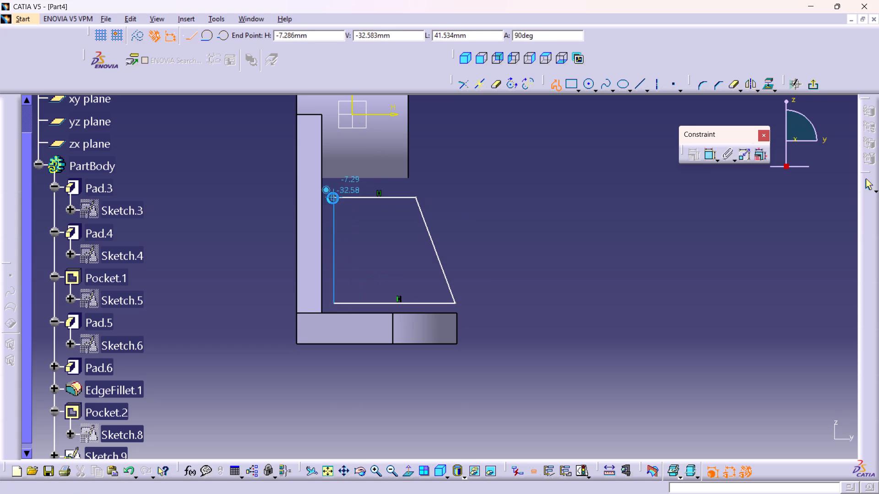
pyautogui.click(575, 230)
# Make the profile's vertical side coincident with the support's front face and its bottom line with the base plate's top face.
pyautogui.doubleClick(704, 156)
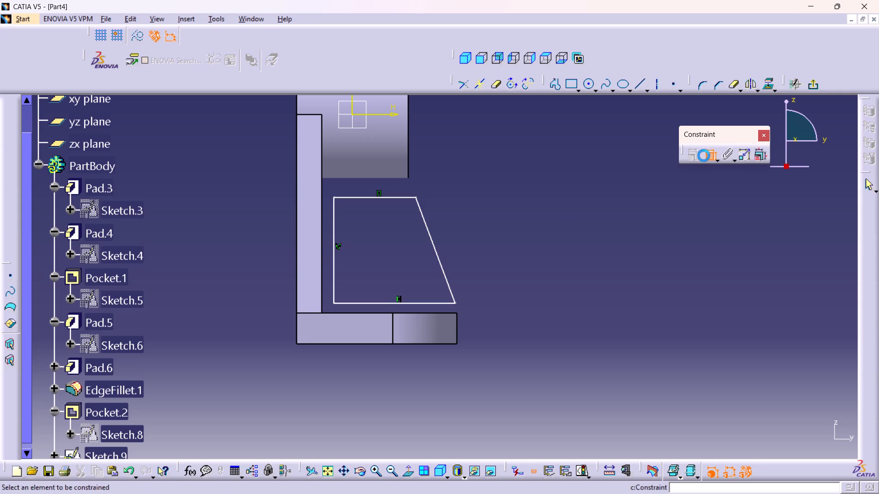
pyautogui.click(333, 237)
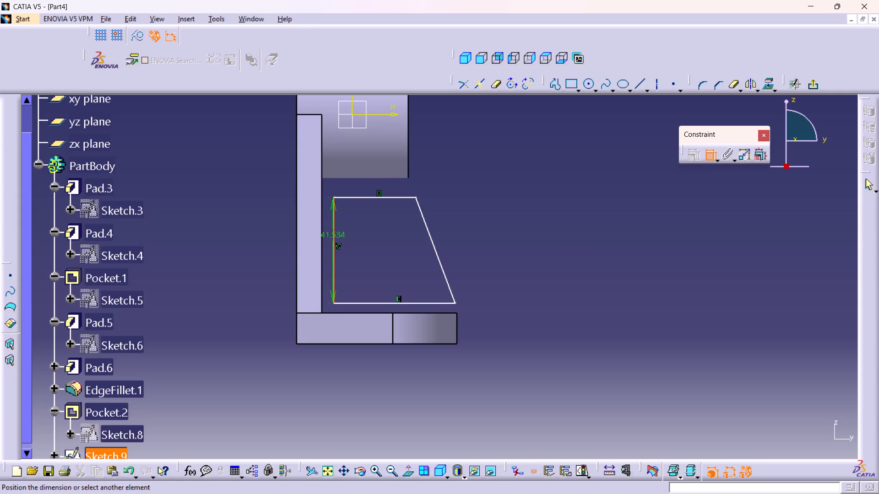
pyautogui.click(323, 265)
pyautogui.rightClick(333, 365)
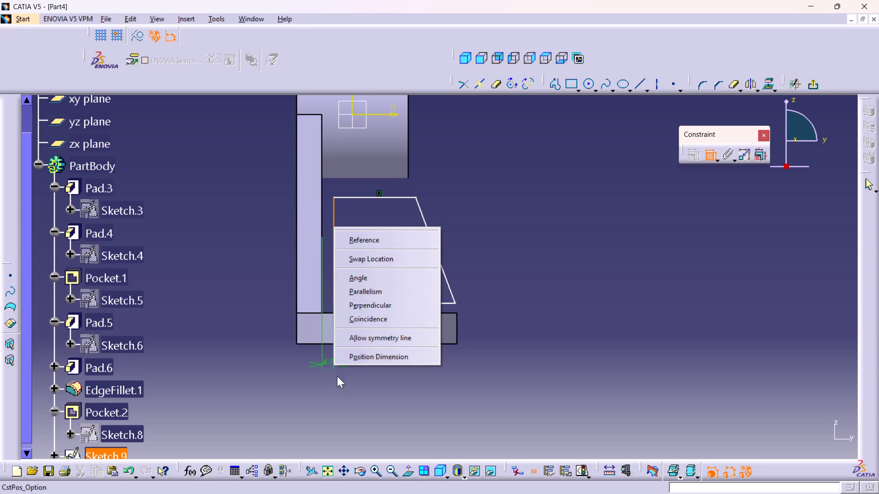
pyautogui.click(366, 320)
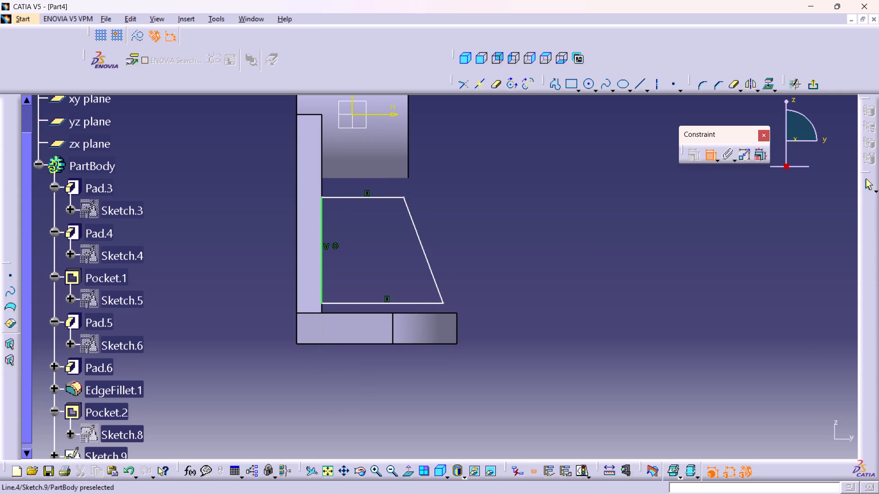
pyautogui.click(366, 302)
pyautogui.click(367, 313)
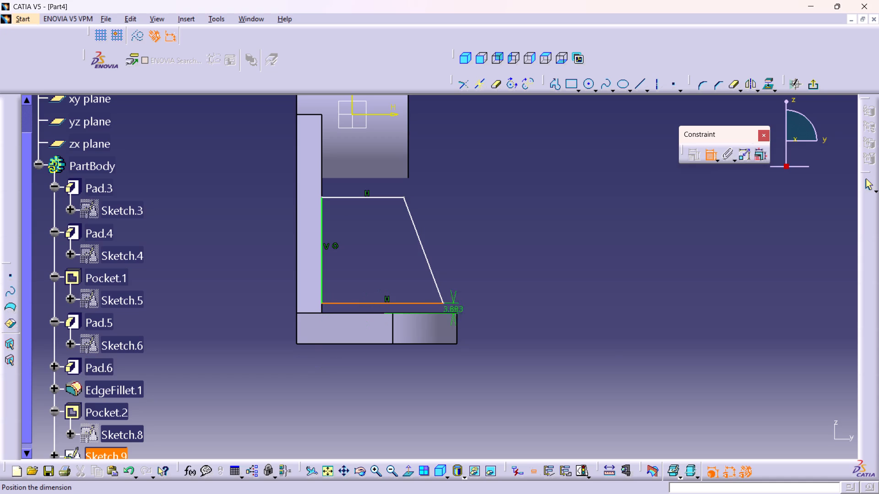
pyautogui.rightClick(506, 309)
pyautogui.click(544, 404)
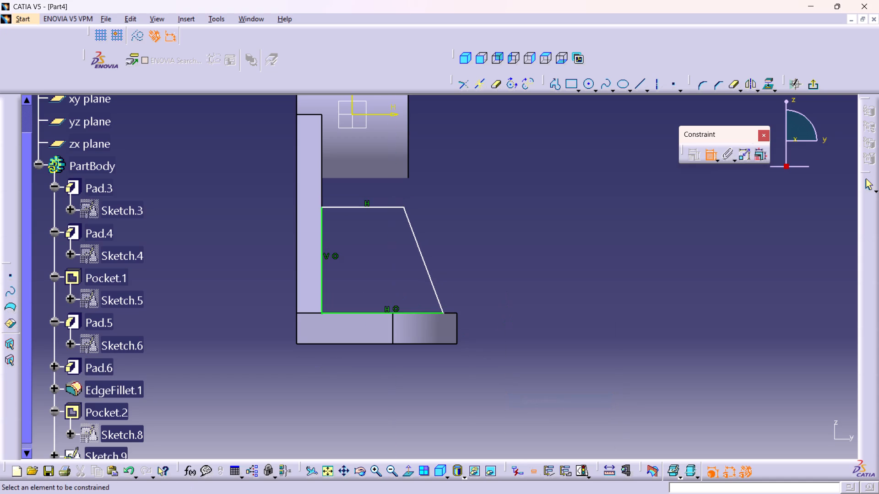
# Dimension the profile's bottom line and set its length to 53 mm.
pyautogui.click(375, 311)
pyautogui.click(389, 378)
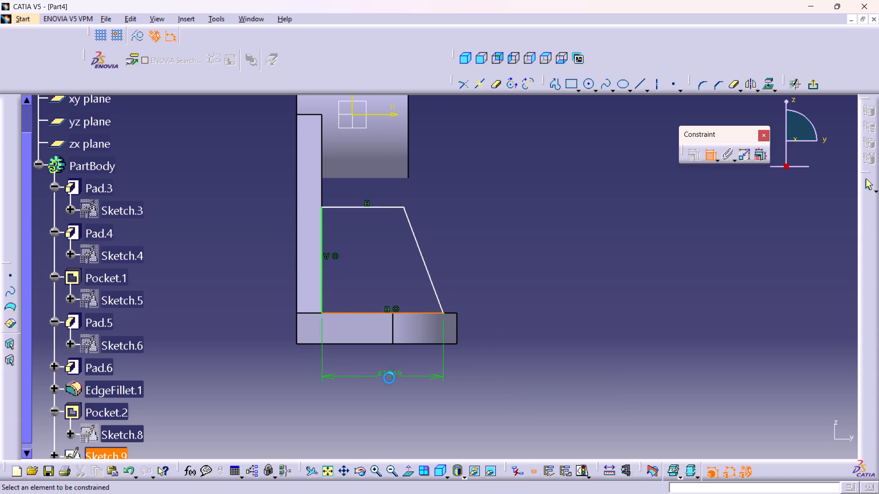
pyautogui.doubleClick(385, 374)
pyautogui.write('53')
pyautogui.press('Return')
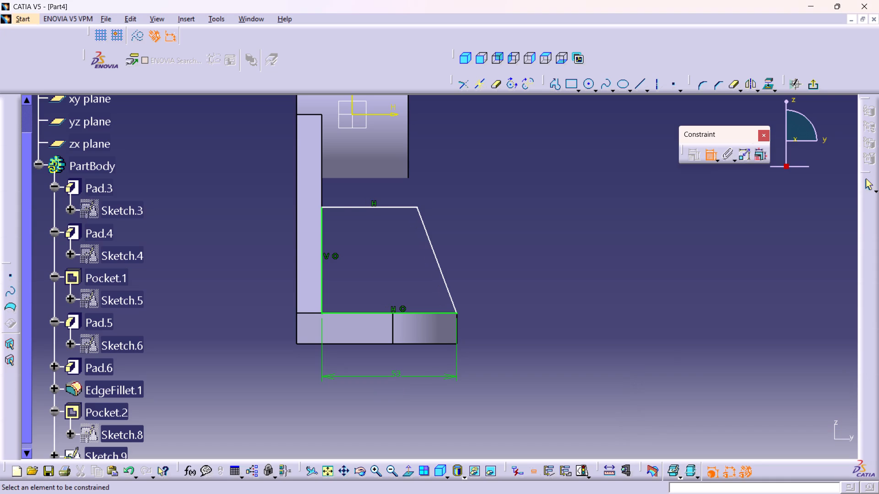
# Dimension the profile's top line from the sketch's horizontal axis and set the distance to 25 mm.
pyautogui.click(360, 207)
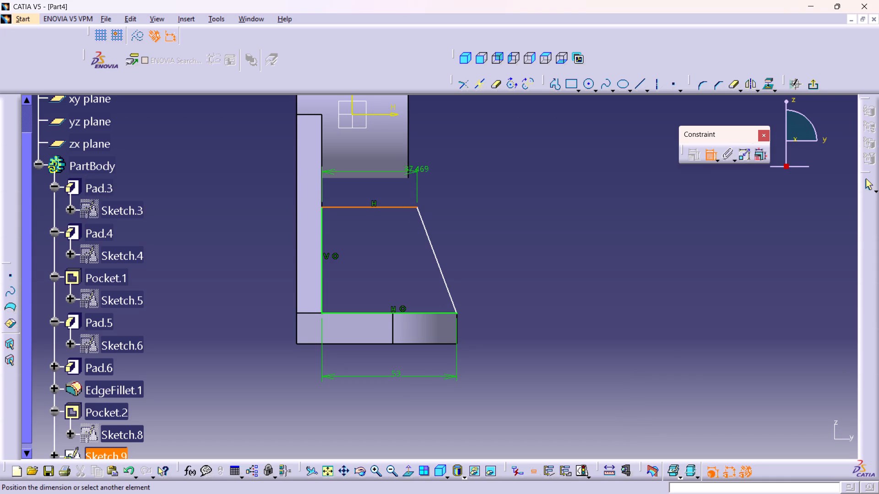
pyautogui.moveTo(415, 148); pyautogui.dragTo(417, 172, button='middle')
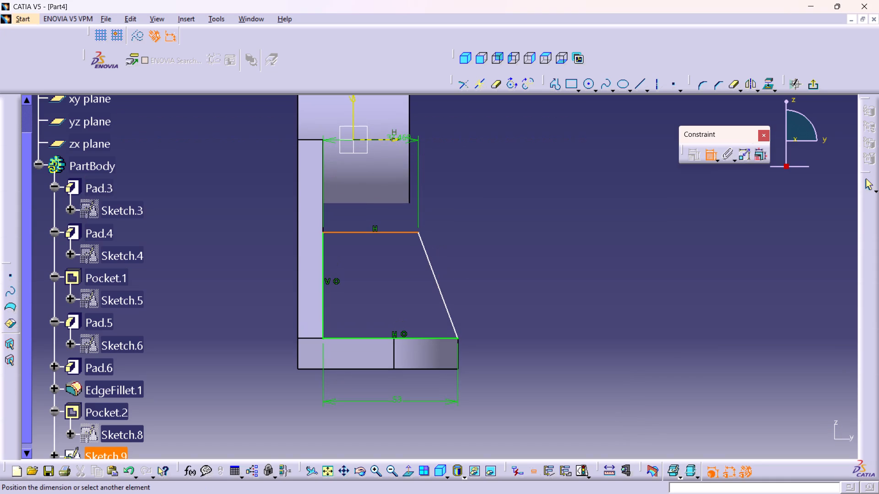
pyautogui.click(392, 140)
pyautogui.click(479, 183)
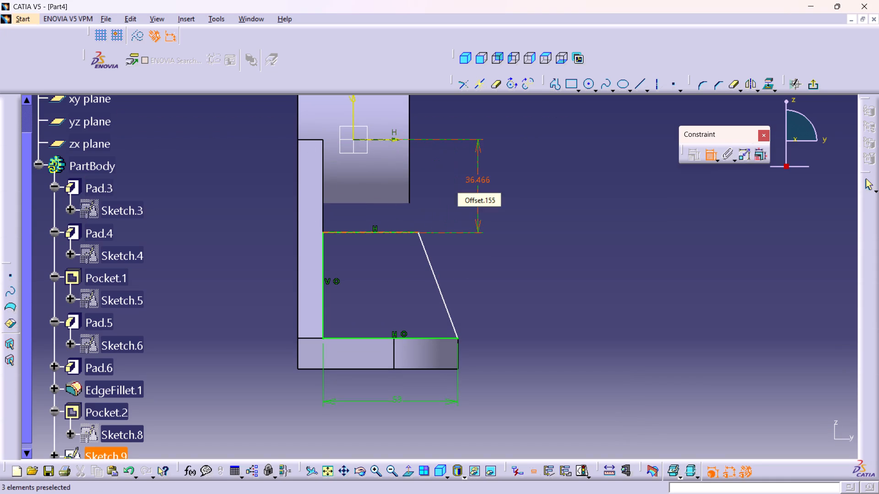
pyautogui.doubleClick(479, 180)
pyautogui.write('25')
pyautogui.press('Return')
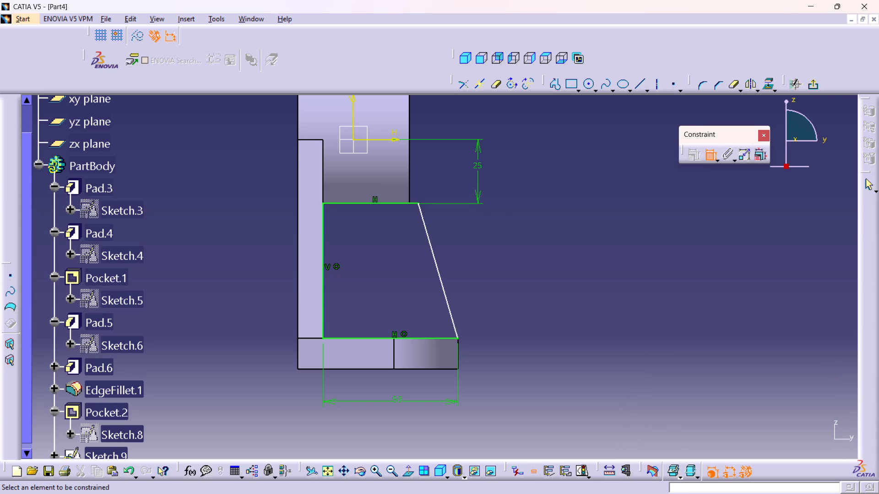
# Dimension the profile's top line, set its length to 34 mm, and exit the sketch.
pyautogui.click(408, 204)
pyautogui.click(388, 241)
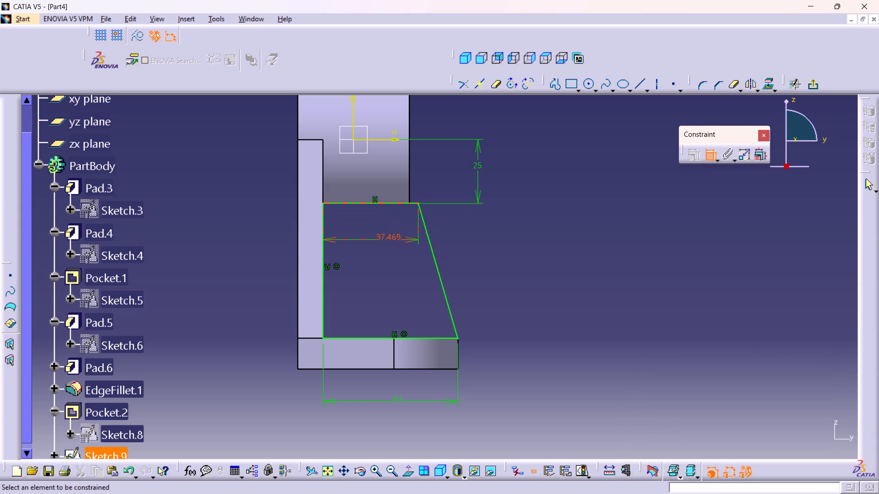
pyautogui.doubleClick(386, 238)
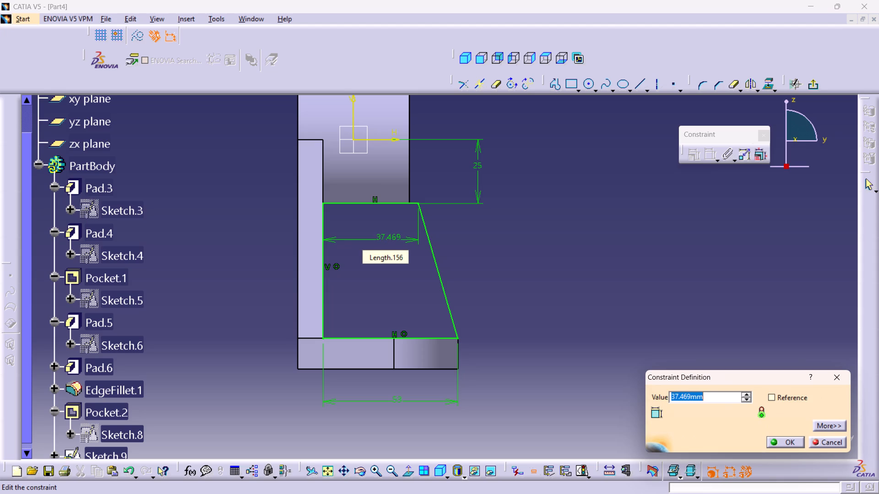
pyautogui.write('34')
pyautogui.press('Return')
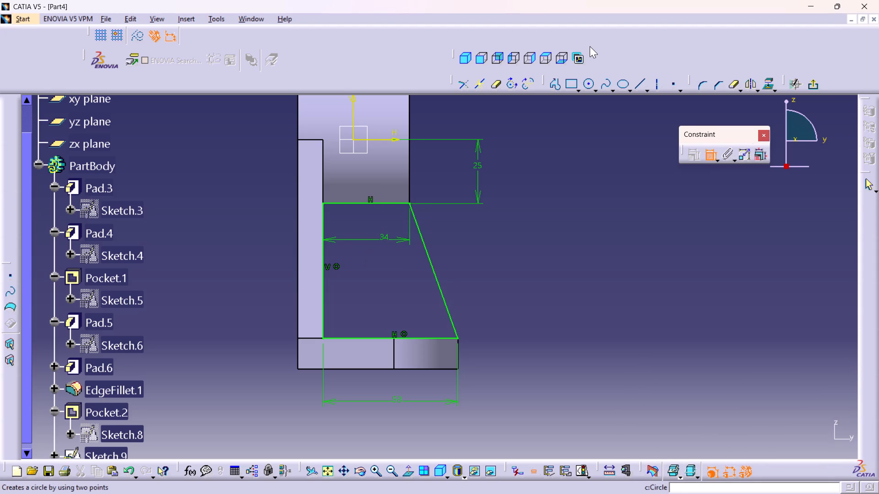
pyautogui.click(814, 83)
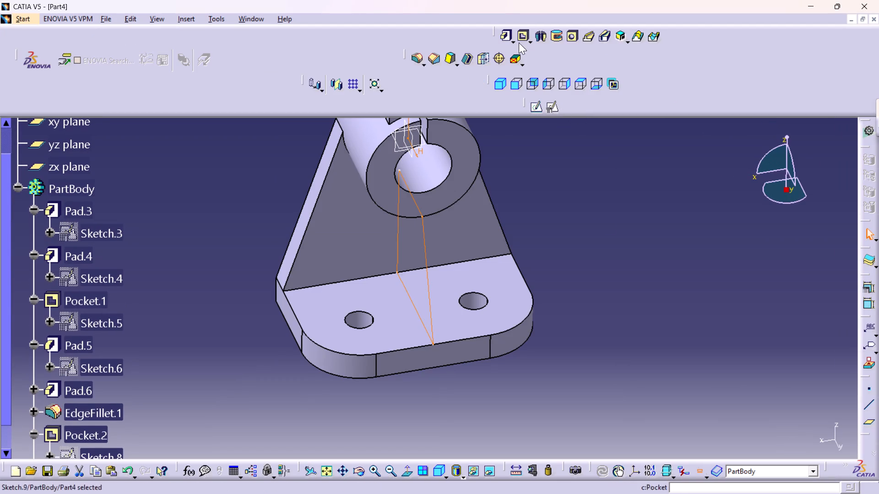
# Pad the rib profile with a length of 5 mm and mirrored extent.
pyautogui.click(509, 37)
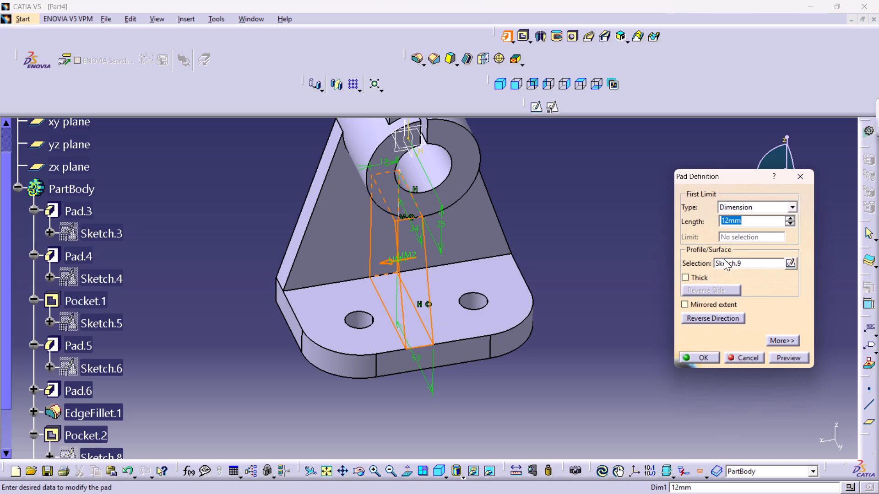
pyautogui.click(710, 303)
pyautogui.doubleClick(743, 217)
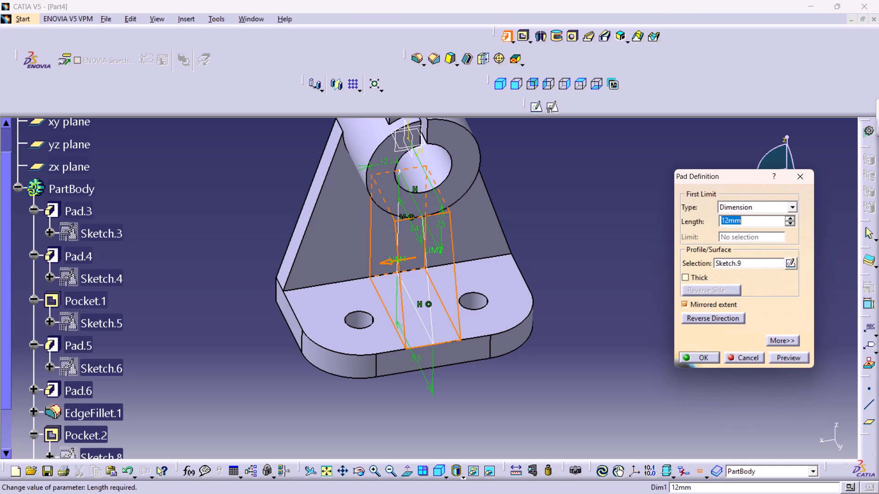
pyautogui.press('5')
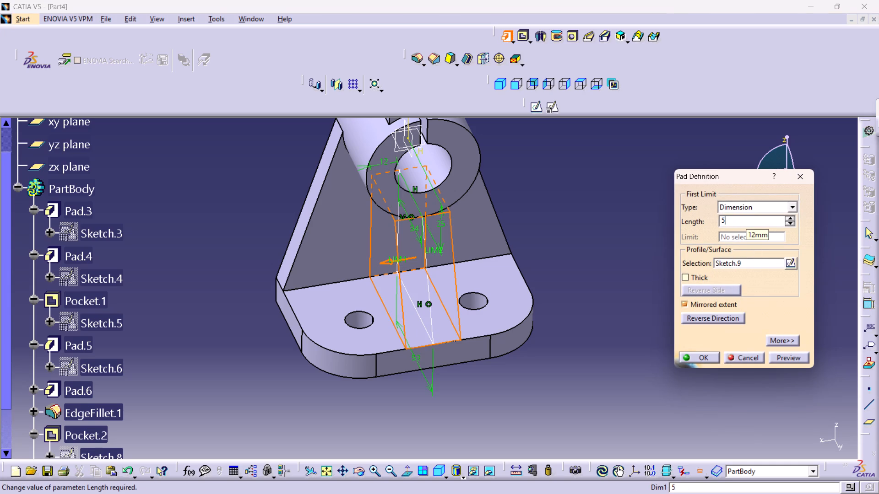
pyautogui.press('Return')
pyautogui.click(634, 267)
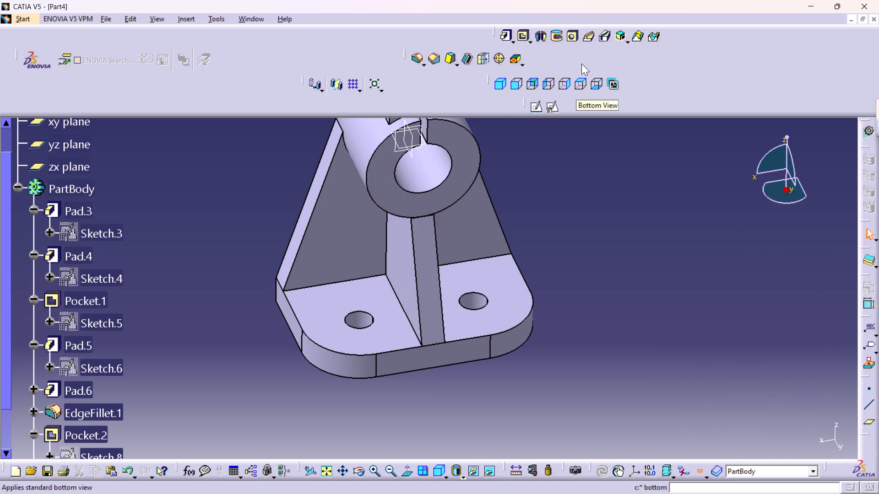
# Inspect the whole bracket with its new rib in an isometric view.
pyautogui.click(499, 83)
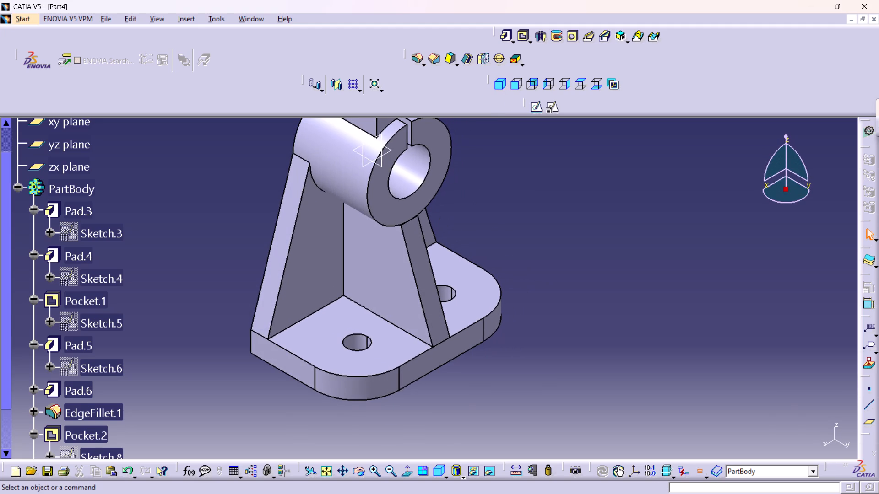
pyautogui.moveTo(559, 234); pyautogui.dragTo(570, 259, button='middle')
pyautogui.rightClick(559, 234)
pyautogui.moveTo(569, 220); pyautogui.dragTo(572, 253, button='middle')
pyautogui.middleClick(562, 258)
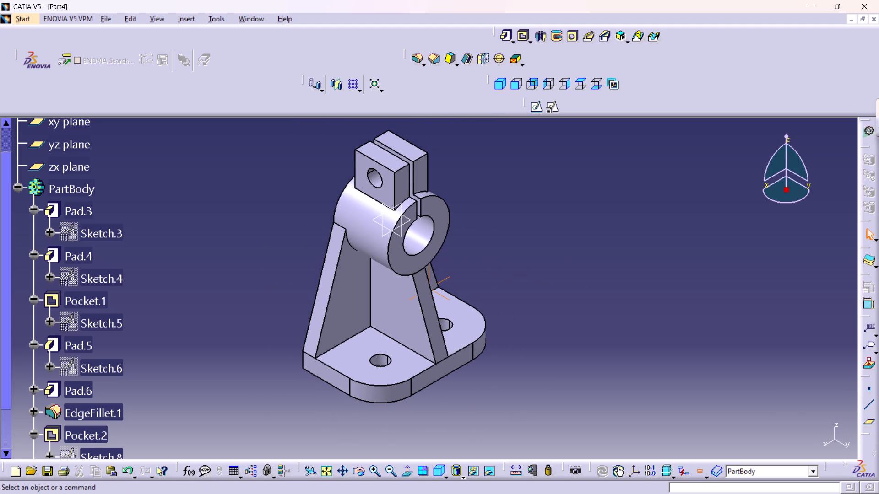
pyautogui.rightClick(562, 258)
pyautogui.rightClick(557, 235)
pyautogui.moveTo(545, 236); pyautogui.dragTo(573, 240, button='middle')
pyautogui.moveTo(557, 241); pyautogui.dragTo(606, 239, button='middle')
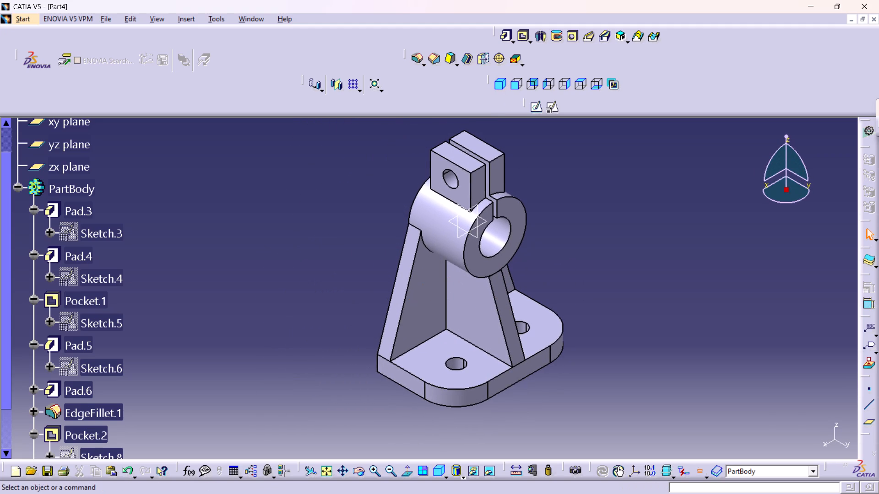
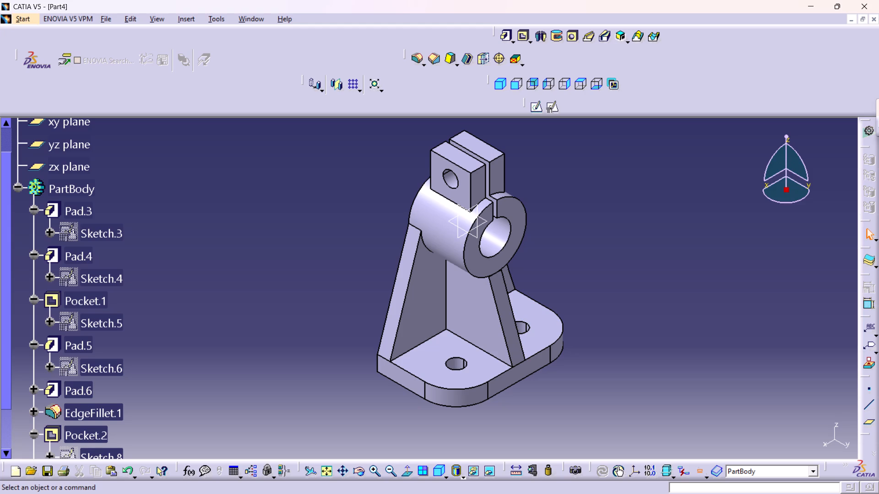
# Save the finished bracket part under the file name v24.
pyautogui.moveTo(582, 274); pyautogui.dragTo(548, 295, button='middle')
pyautogui.moveTo(548, 290); pyautogui.dragTo(545, 277, button='middle')
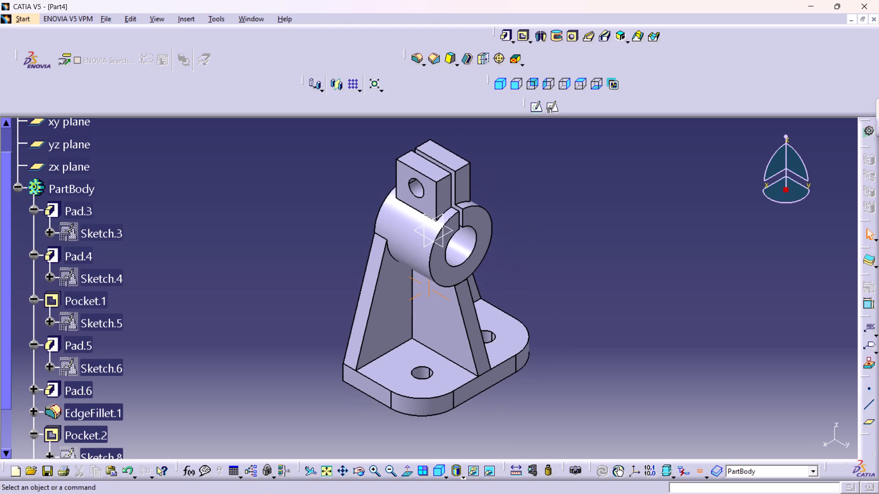
pyautogui.moveTo(545, 277); pyautogui.dragTo(545, 278, button='middle')
pyautogui.hotkey('ctrl', 's')
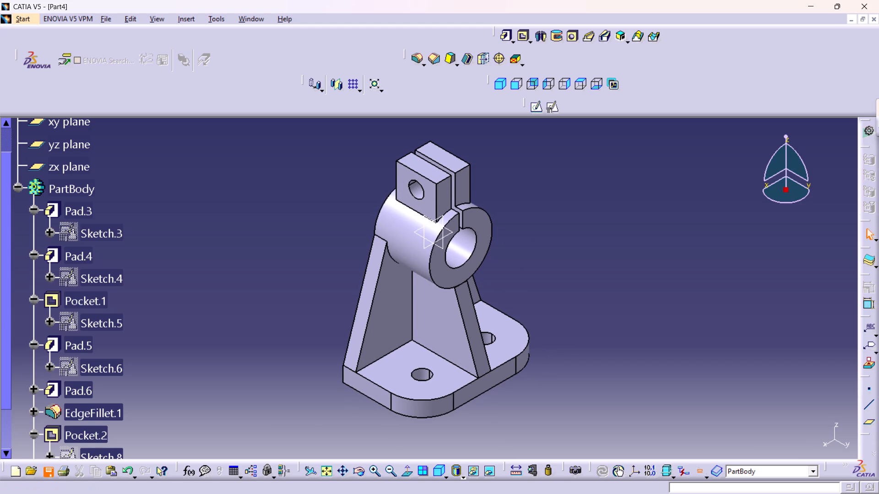
pyautogui.write('v24')
pyautogui.press('Return')
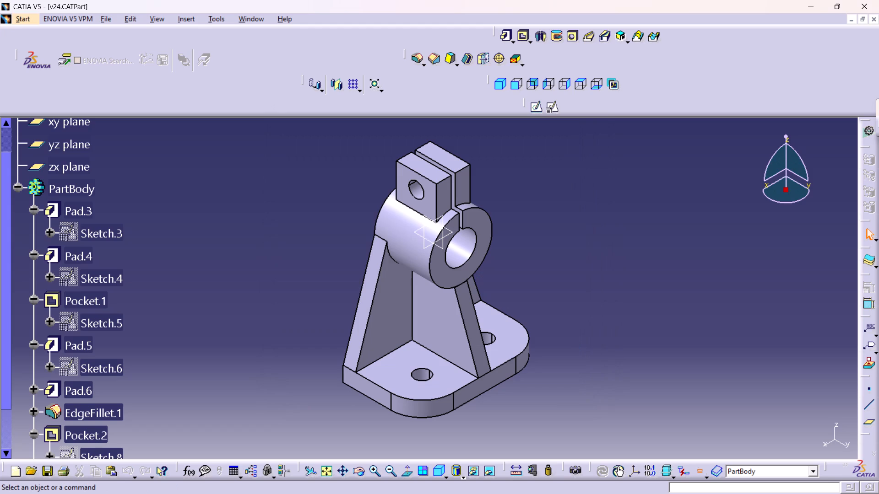
# Print the bracket view with Microsoft Print to PDF and save the output as v24 in the CATIA folder.
pyautogui.hotkey('ctrl', 'p')
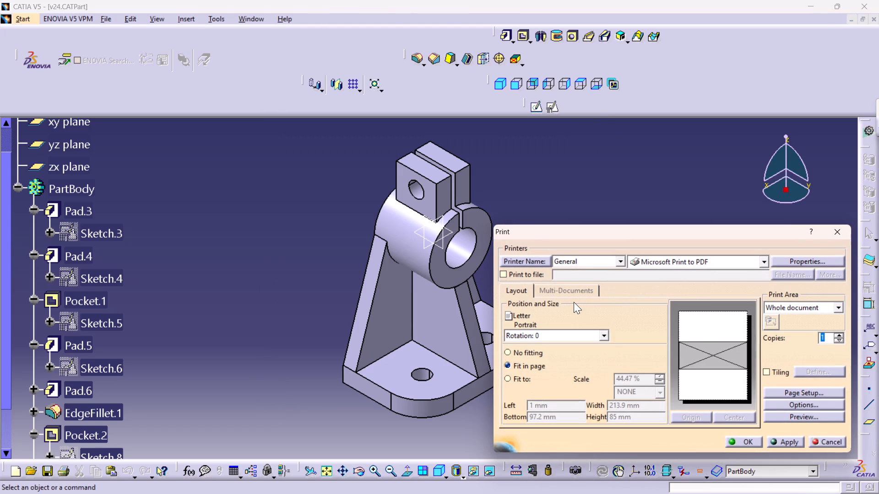
pyautogui.click(739, 439)
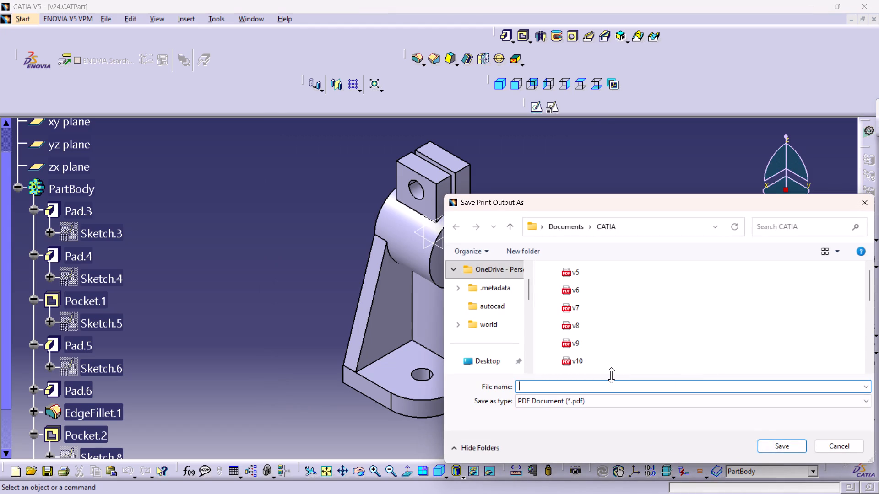
pyautogui.press('v')
pyautogui.write('24')
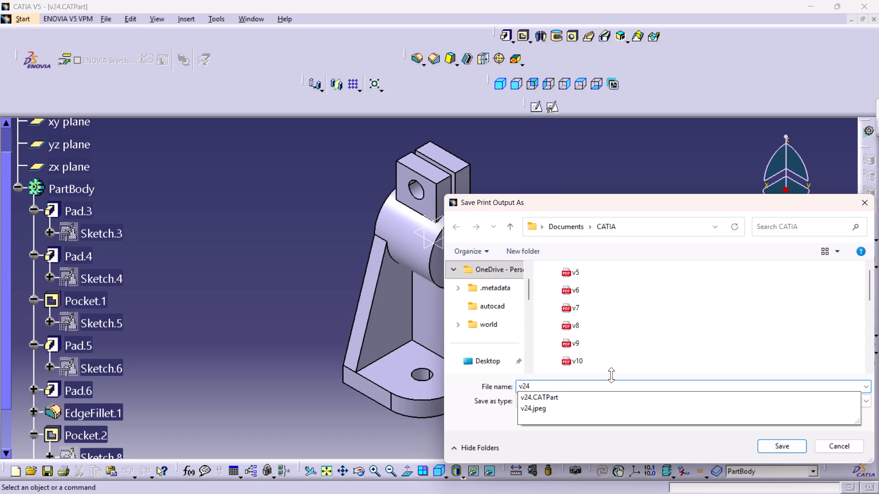
pyautogui.press('Return')
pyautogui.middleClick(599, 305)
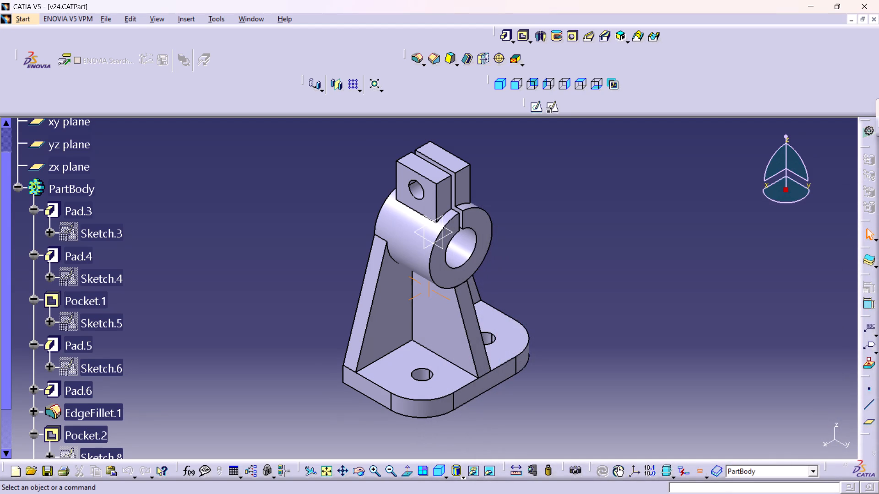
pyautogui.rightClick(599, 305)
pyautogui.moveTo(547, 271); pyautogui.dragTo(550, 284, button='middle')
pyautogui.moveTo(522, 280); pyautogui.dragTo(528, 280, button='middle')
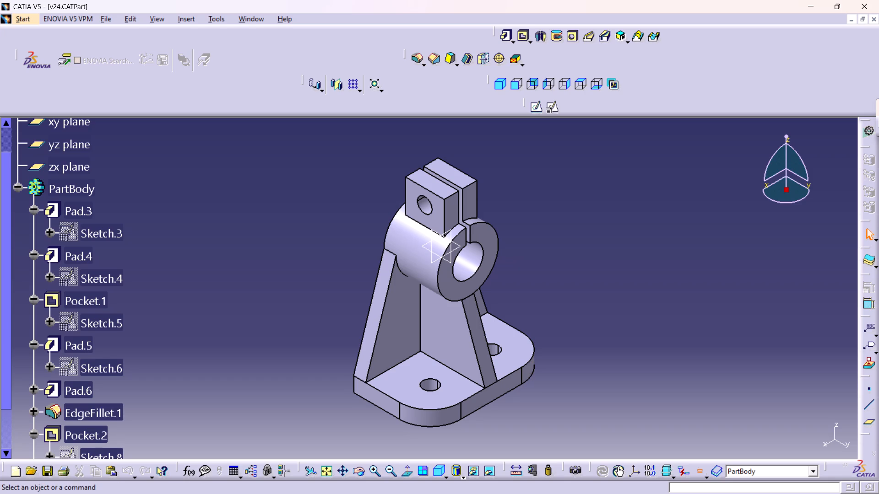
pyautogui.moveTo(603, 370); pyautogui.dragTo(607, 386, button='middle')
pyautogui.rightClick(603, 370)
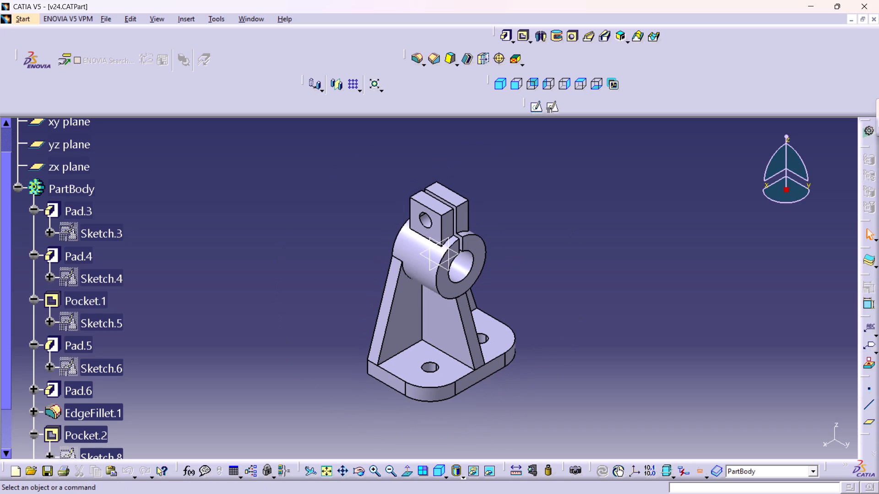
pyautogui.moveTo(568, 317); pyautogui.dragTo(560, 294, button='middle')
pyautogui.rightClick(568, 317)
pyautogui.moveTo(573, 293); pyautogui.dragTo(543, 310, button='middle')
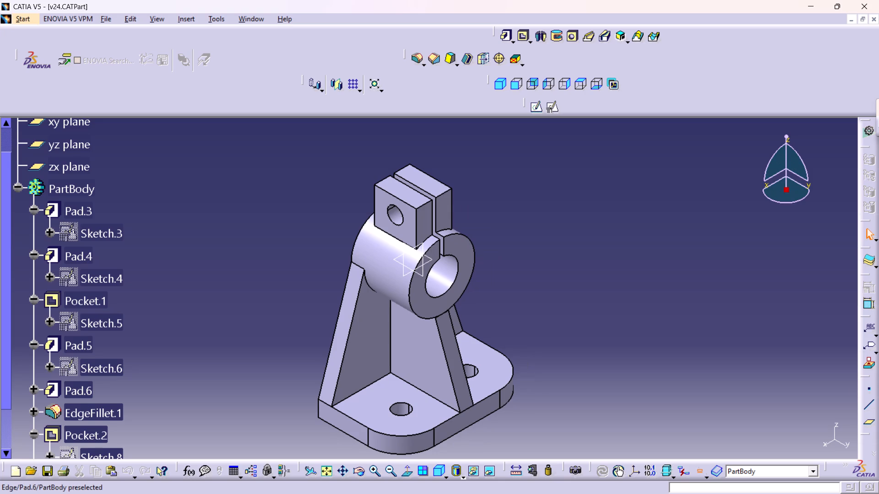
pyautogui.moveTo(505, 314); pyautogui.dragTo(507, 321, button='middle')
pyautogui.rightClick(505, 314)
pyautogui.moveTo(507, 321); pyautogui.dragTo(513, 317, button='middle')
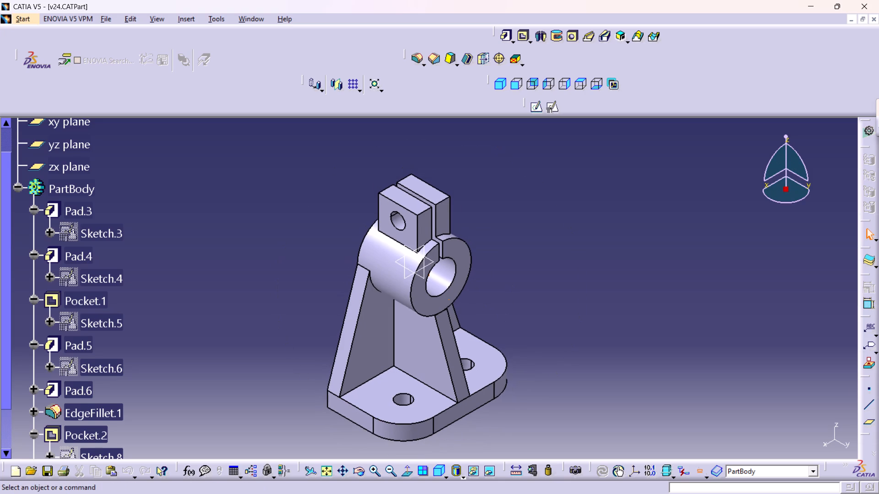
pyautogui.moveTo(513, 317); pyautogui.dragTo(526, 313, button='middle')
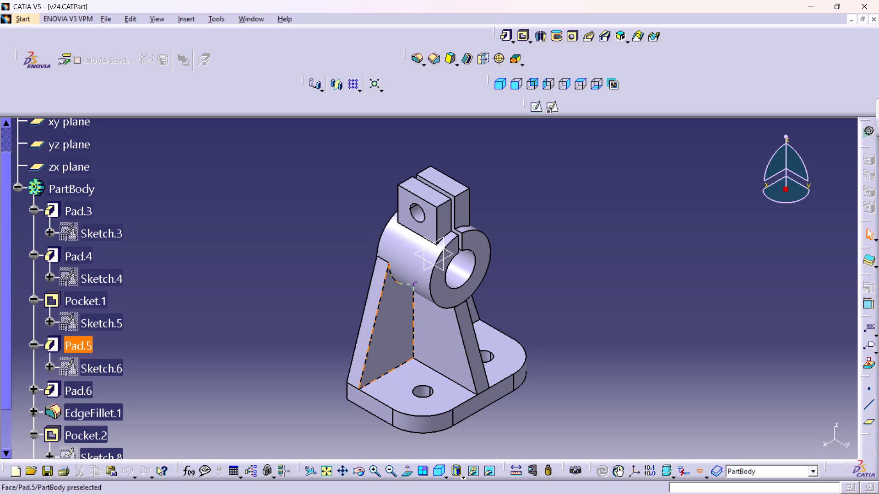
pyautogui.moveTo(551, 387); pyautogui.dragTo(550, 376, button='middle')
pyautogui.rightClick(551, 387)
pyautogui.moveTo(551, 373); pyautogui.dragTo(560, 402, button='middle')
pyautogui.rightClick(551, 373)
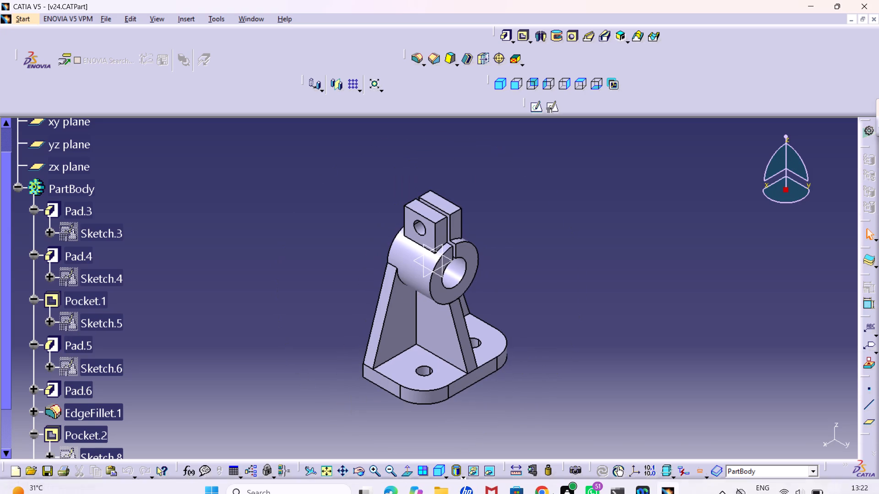